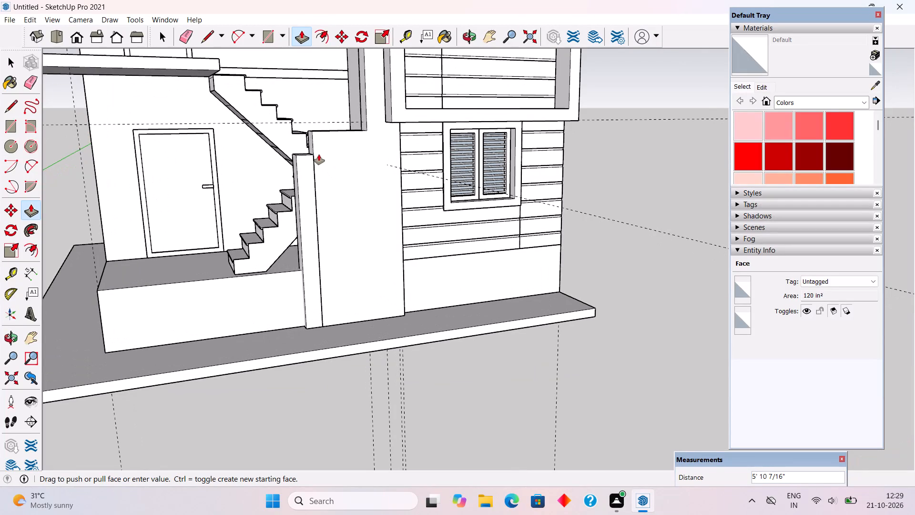
Push/Pull the top face of the post beside the stairs up 10' 3 1/2", level with the first-floor slab.
{"action": "scroll", "coordinate": [319, 154], "scroll_direction": "down", "scroll_amount": 8}
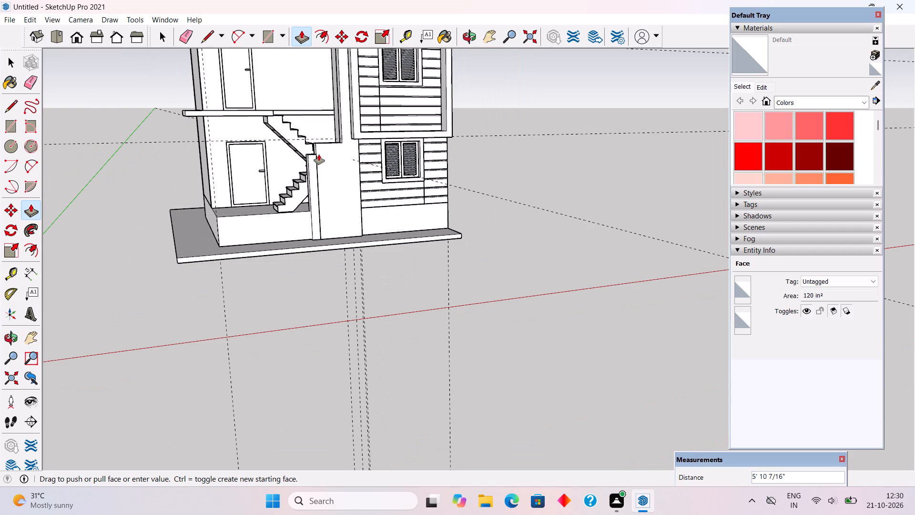
{"action": "scroll", "coordinate": [319, 155], "scroll_direction": "up", "scroll_amount": 1}
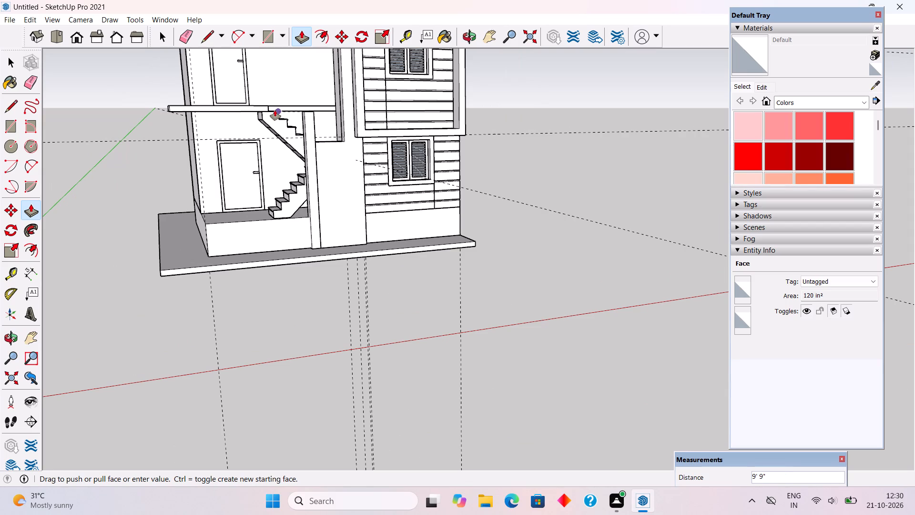
{"action": "left_click", "coordinate": [202, 107]}
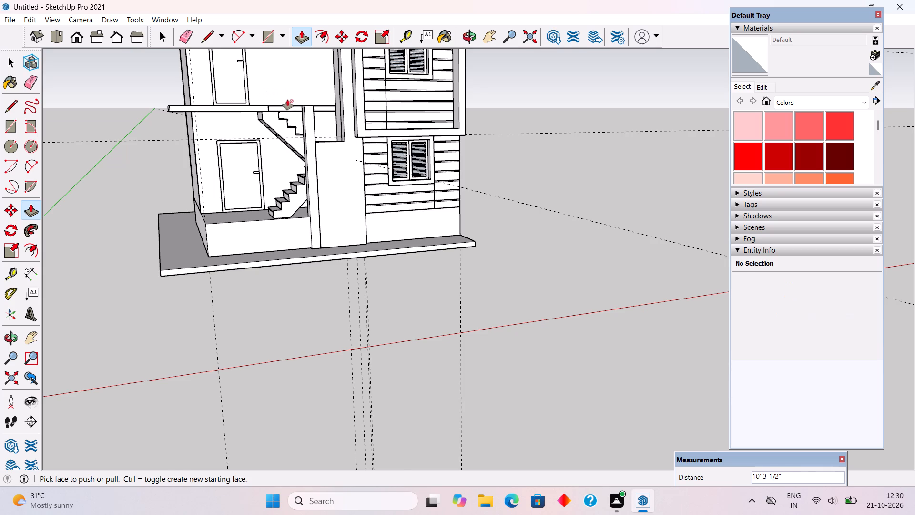
Extrude the top face of the stair-side post upward by a further 6".
{"action": "scroll", "coordinate": [289, 102], "scroll_direction": "up", "scroll_amount": 6}
{"action": "scroll", "coordinate": [339, 123], "scroll_direction": "up", "scroll_amount": 4}
{"action": "middle_click_drag", "start_coordinate": [339, 119], "coordinate": [374, 201]}
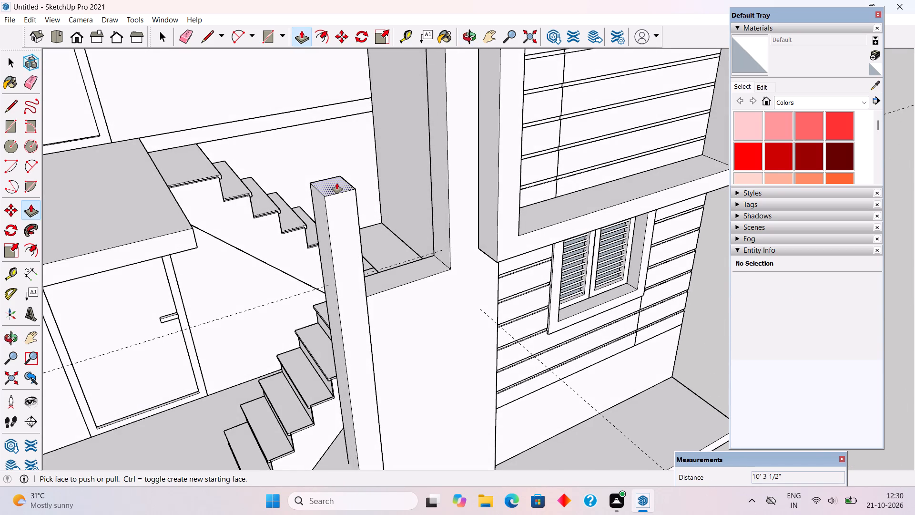
{"action": "left_click", "coordinate": [337, 183]}
{"action": "type", "text": "6\""}
{"action": "key", "text": "Return"}
Place a horizontal guide line 1' below the top edge of the post's stair-side face.
{"action": "key", "text": "space"}
{"action": "type", "text": "t"}
{"action": "middle_click_drag", "start_coordinate": [336, 203], "coordinate": [478, 146]}
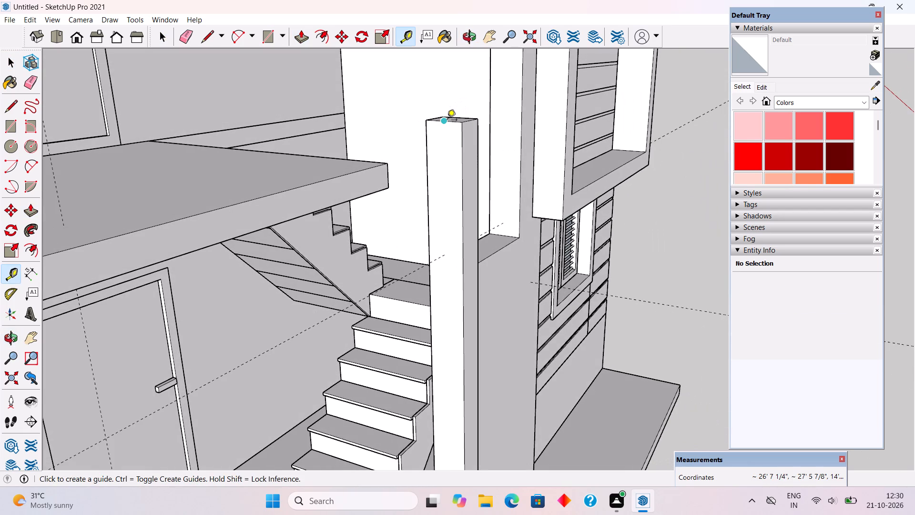
{"action": "left_click", "coordinate": [447, 121]}
{"action": "type", "text": "1'"}
{"action": "key", "text": "Return"}
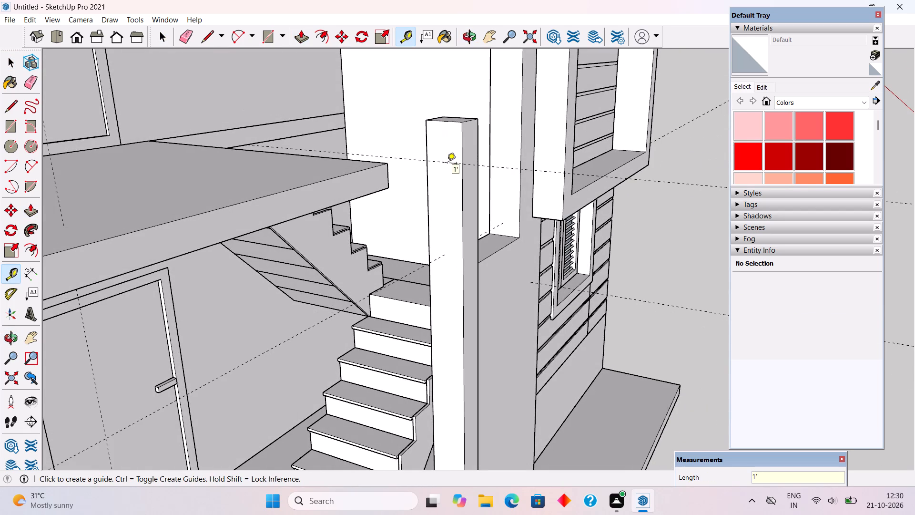
Draw a 1' horizontal line across the post's stair-side face along the guide.
{"action": "key", "text": "space"}
{"action": "type", "text": "l"}
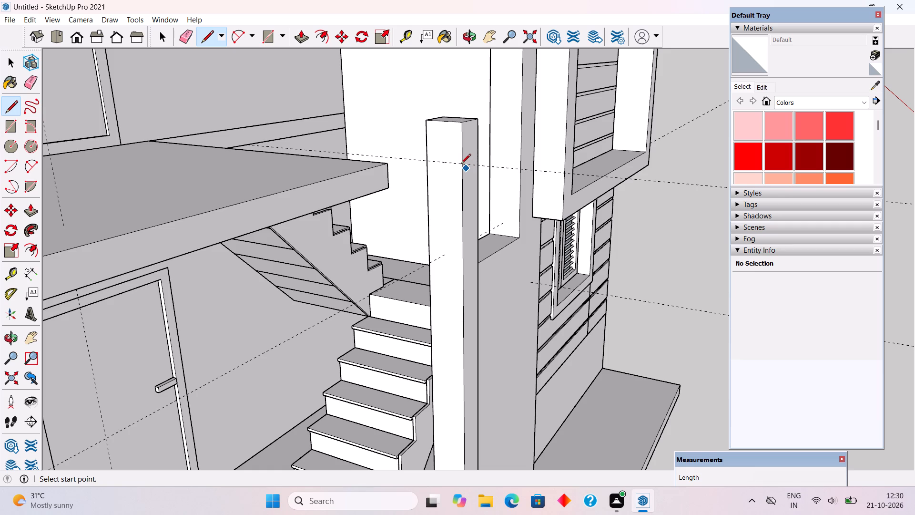
{"action": "left_click", "coordinate": [461, 165]}
{"action": "left_click", "coordinate": [427, 162]}
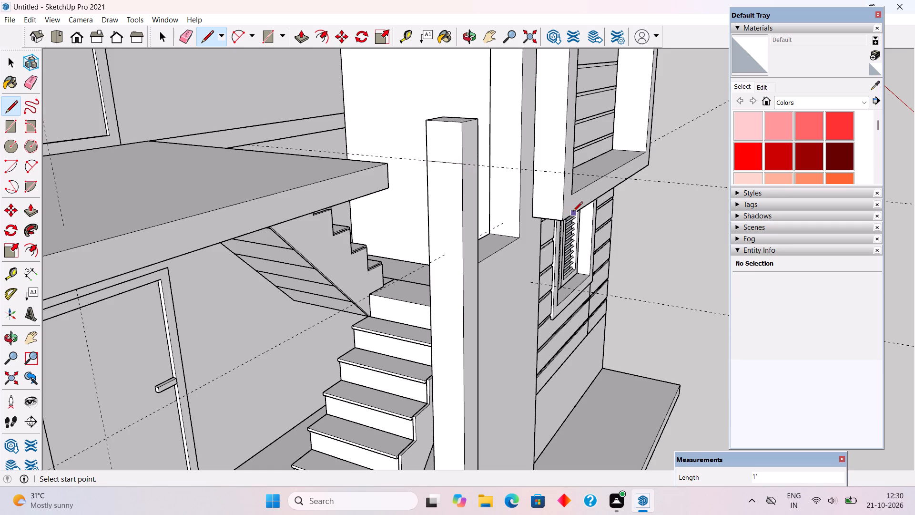
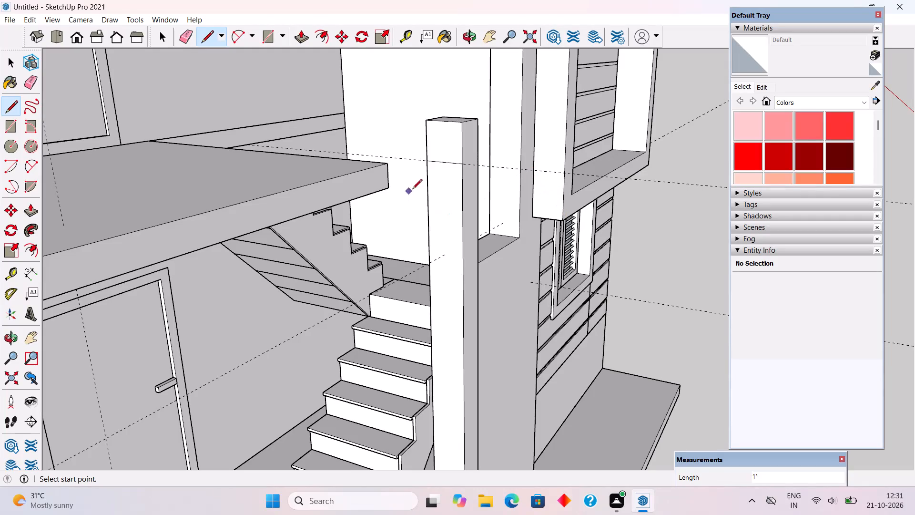
Push/Pull the 1' square face near the post's top outward 11' 2" to form a beam along the slab edge.
{"action": "key", "text": "p"}
{"action": "left_click", "coordinate": [458, 150]}
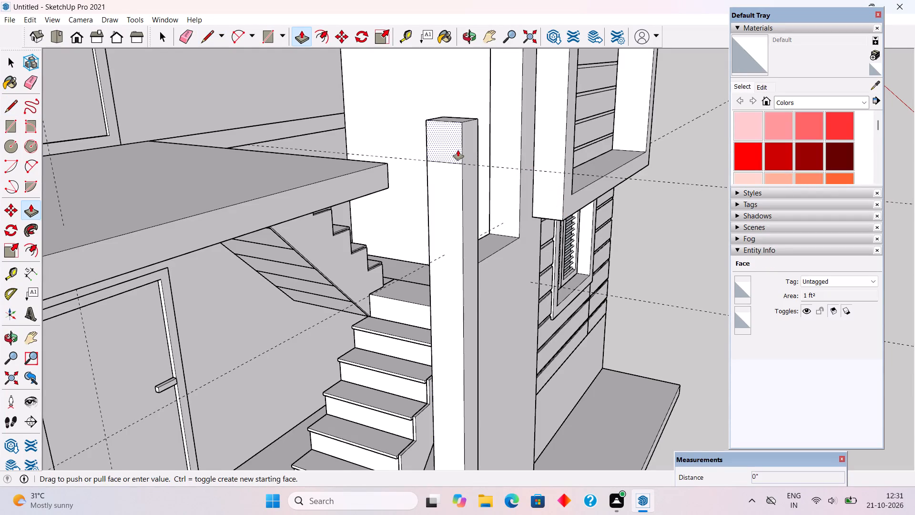
{"action": "scroll", "coordinate": [348, 197], "scroll_direction": "down", "scroll_amount": 11}
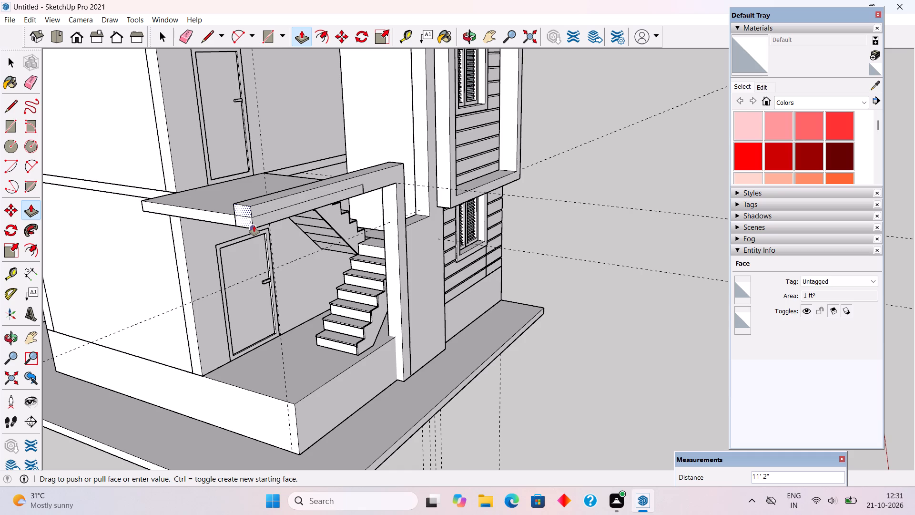
{"action": "left_click", "coordinate": [254, 226]}
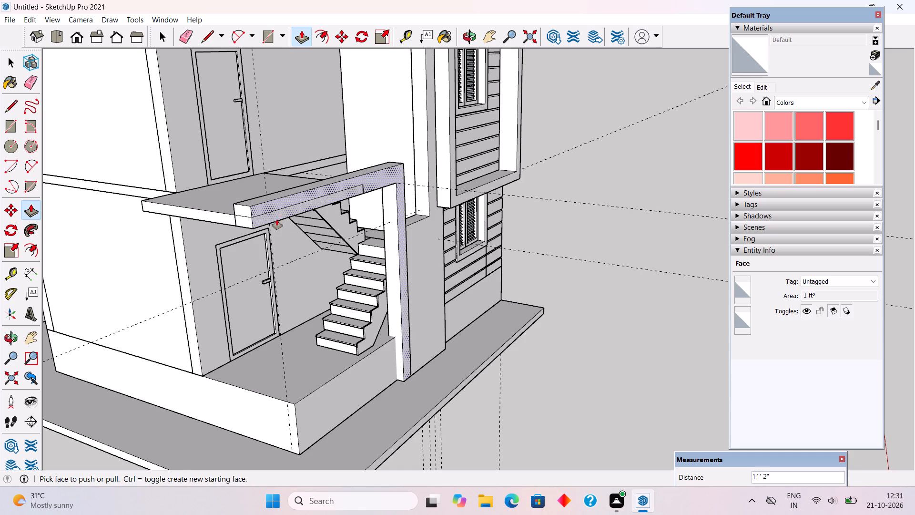
Extrude the outer side face of the beam and post outward by 2".
{"action": "left_click", "coordinate": [322, 192]}
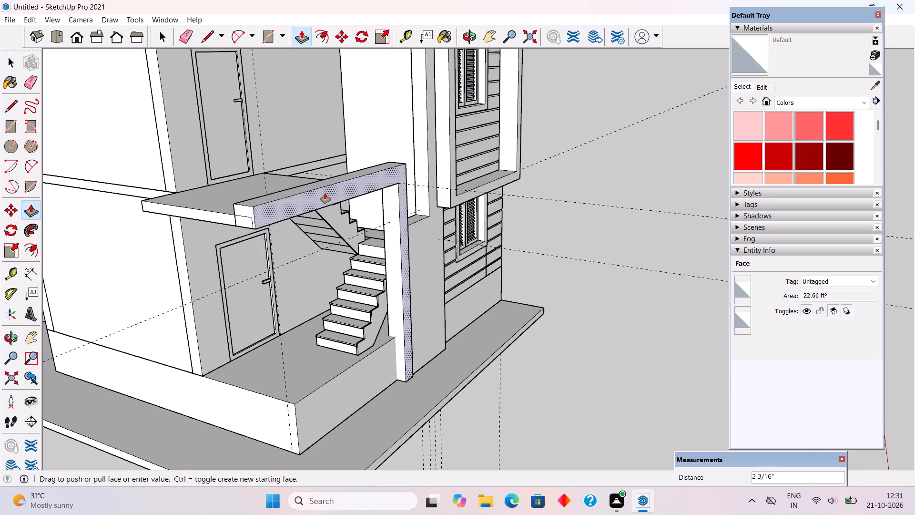
{"action": "type", "text": "2\""}
{"action": "key", "text": "Return"}
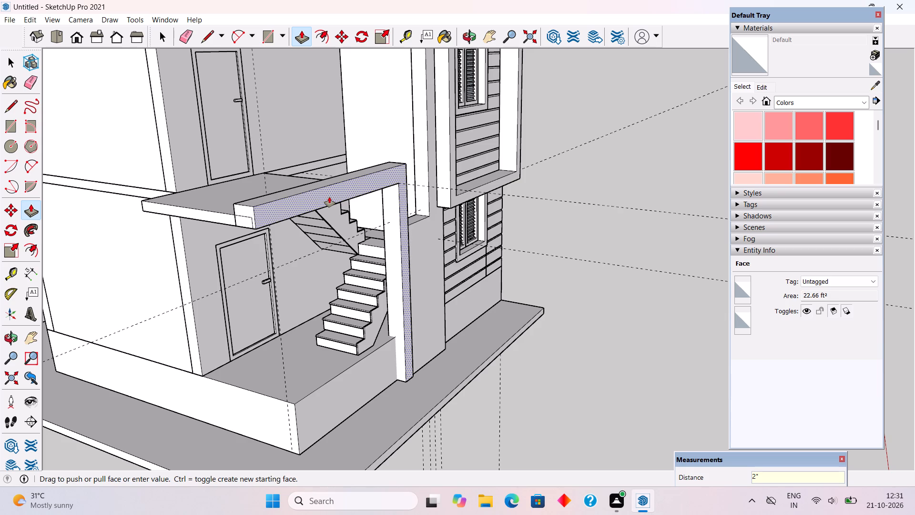
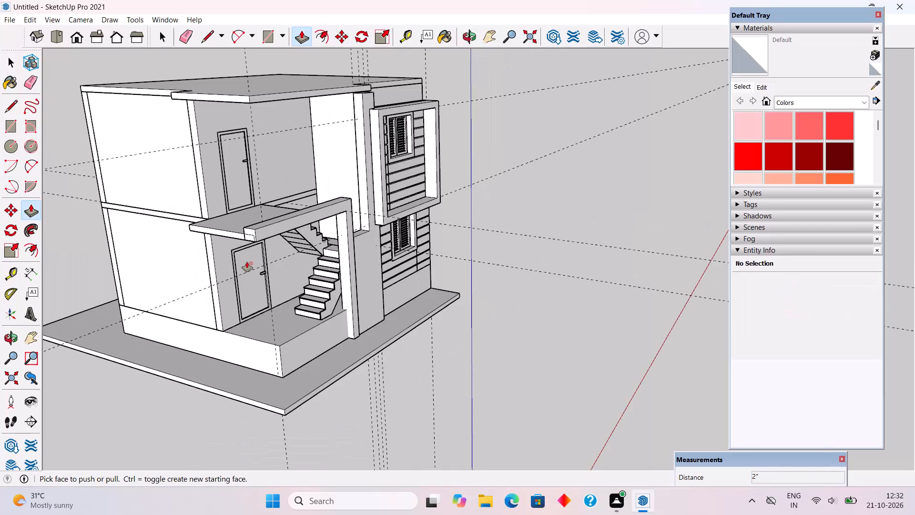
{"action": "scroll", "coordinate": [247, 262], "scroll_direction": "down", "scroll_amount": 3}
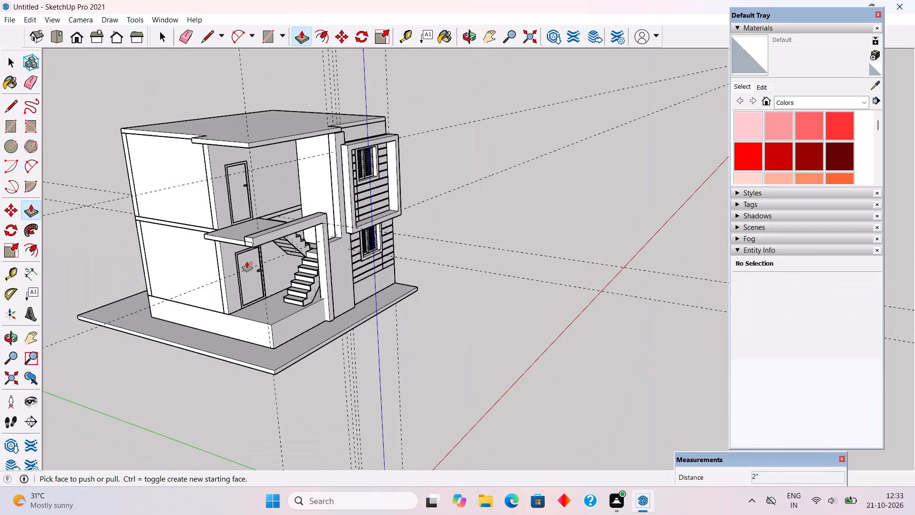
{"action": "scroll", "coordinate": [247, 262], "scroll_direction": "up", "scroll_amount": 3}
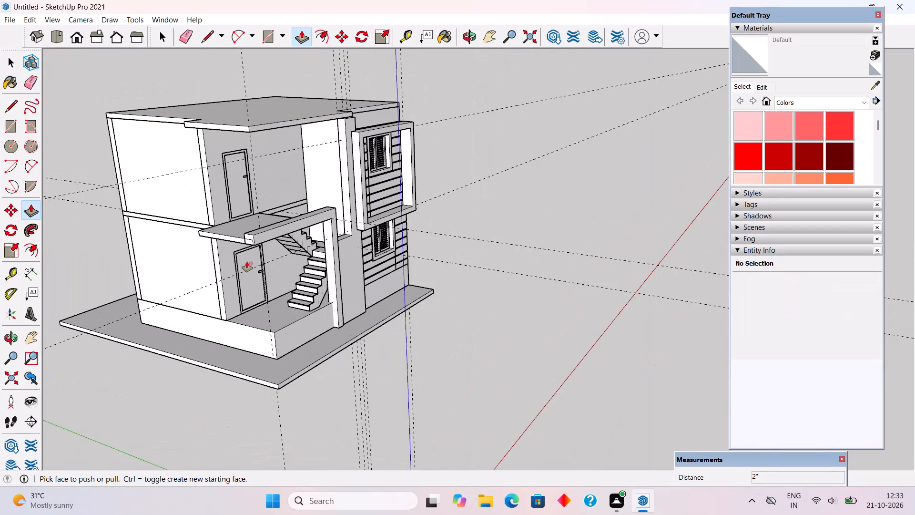
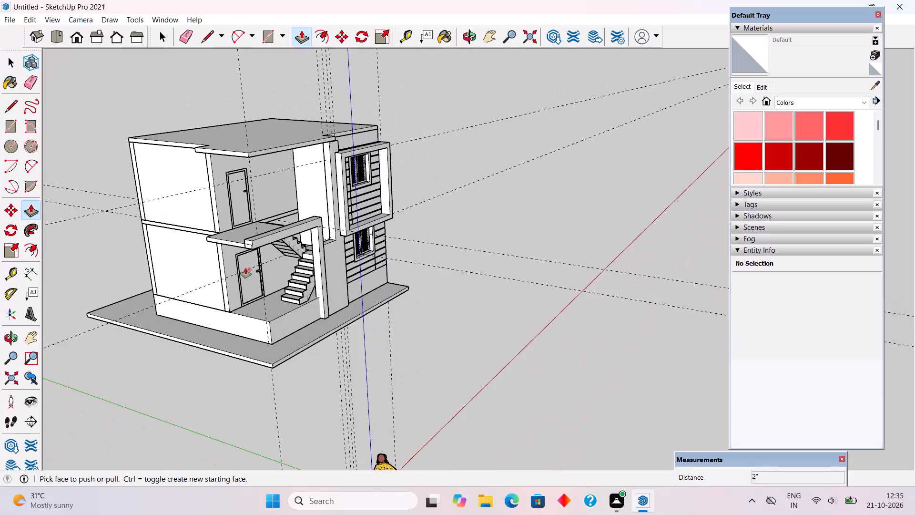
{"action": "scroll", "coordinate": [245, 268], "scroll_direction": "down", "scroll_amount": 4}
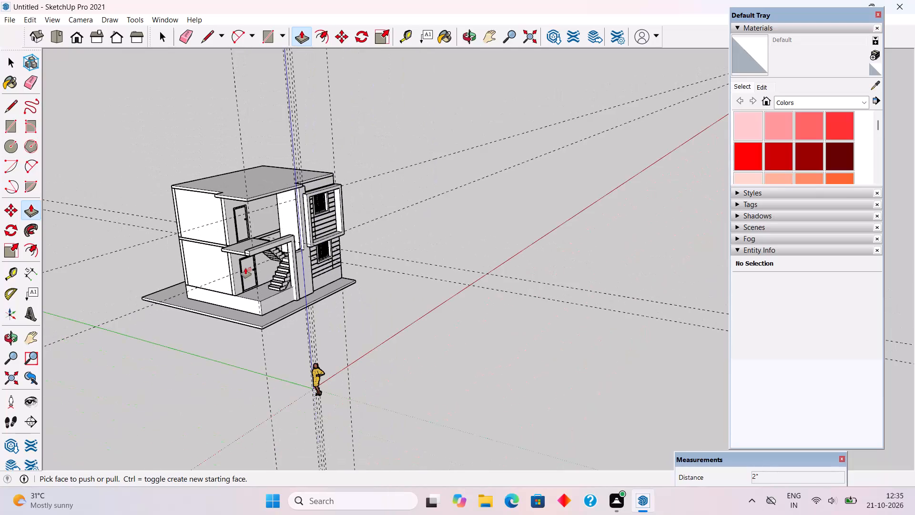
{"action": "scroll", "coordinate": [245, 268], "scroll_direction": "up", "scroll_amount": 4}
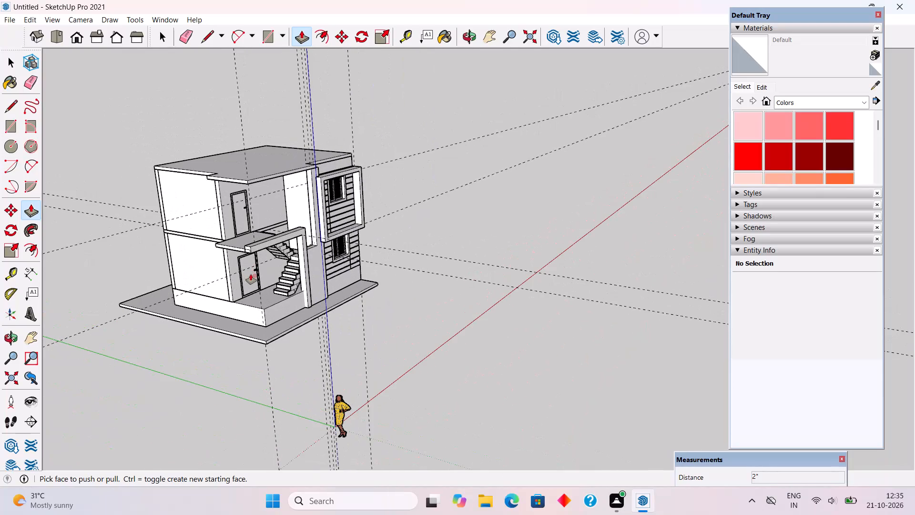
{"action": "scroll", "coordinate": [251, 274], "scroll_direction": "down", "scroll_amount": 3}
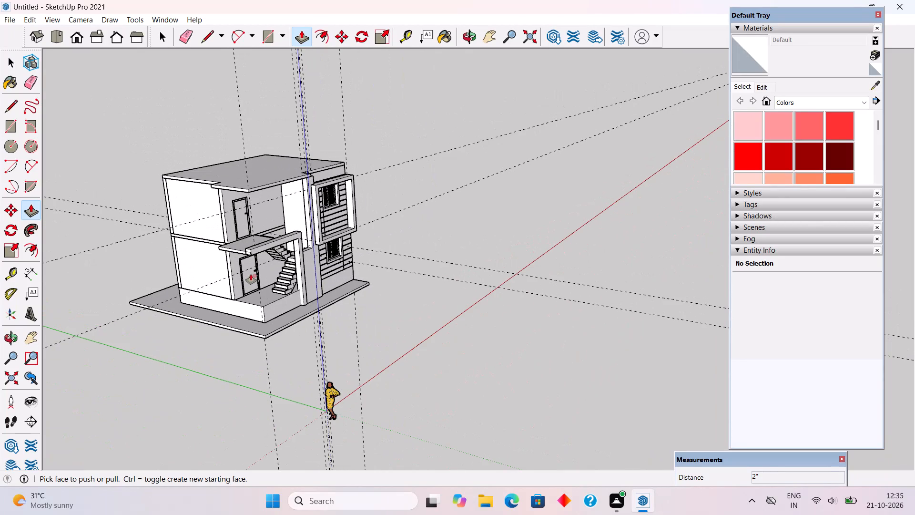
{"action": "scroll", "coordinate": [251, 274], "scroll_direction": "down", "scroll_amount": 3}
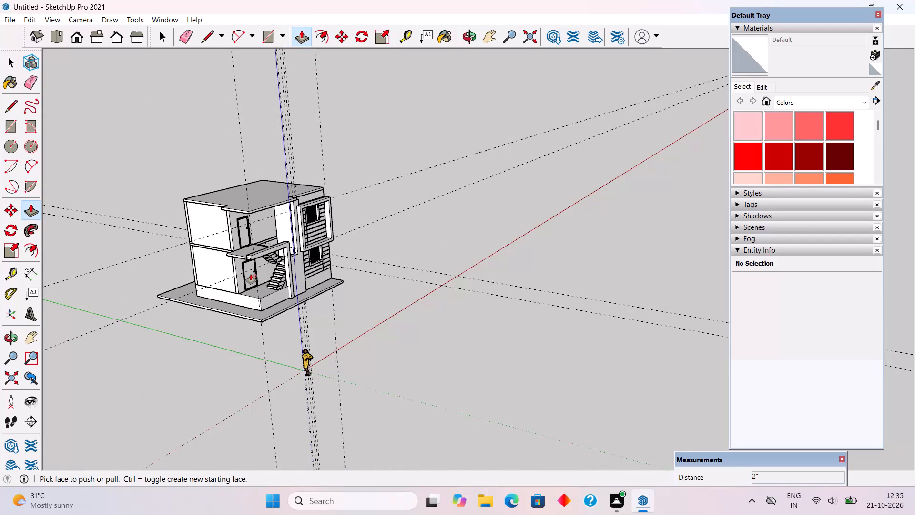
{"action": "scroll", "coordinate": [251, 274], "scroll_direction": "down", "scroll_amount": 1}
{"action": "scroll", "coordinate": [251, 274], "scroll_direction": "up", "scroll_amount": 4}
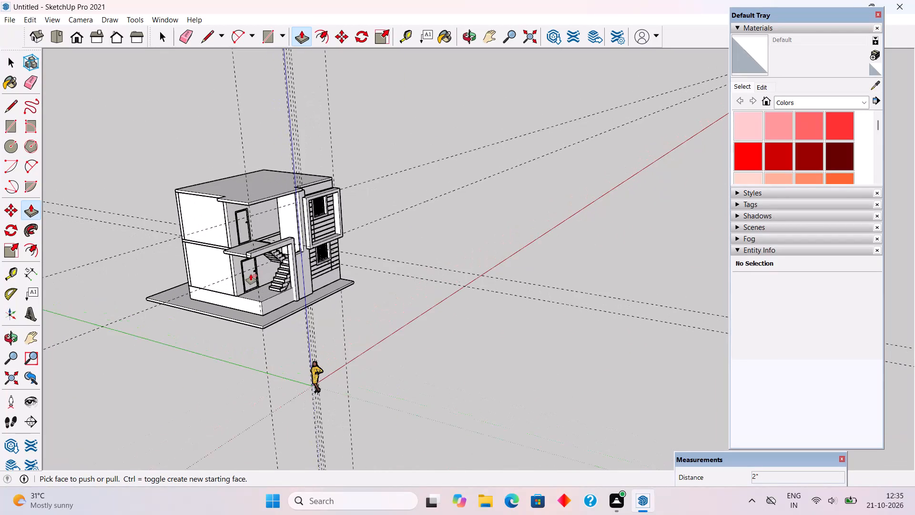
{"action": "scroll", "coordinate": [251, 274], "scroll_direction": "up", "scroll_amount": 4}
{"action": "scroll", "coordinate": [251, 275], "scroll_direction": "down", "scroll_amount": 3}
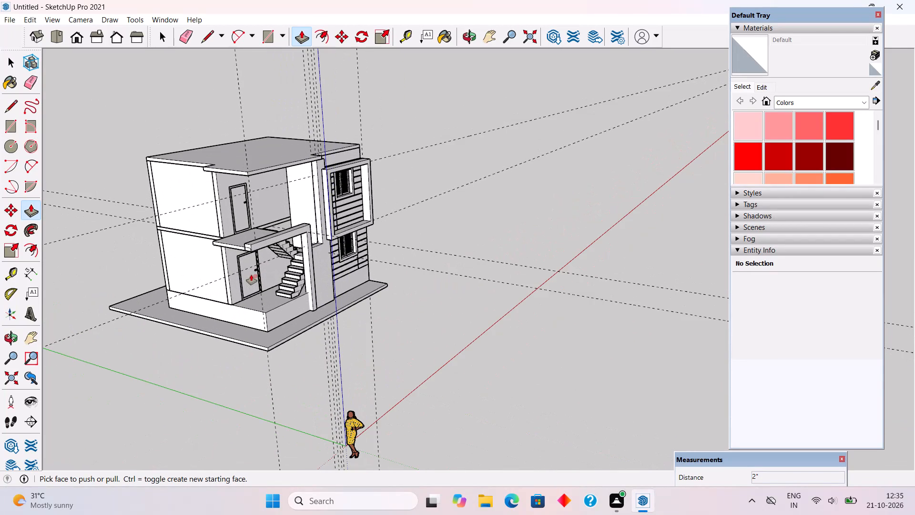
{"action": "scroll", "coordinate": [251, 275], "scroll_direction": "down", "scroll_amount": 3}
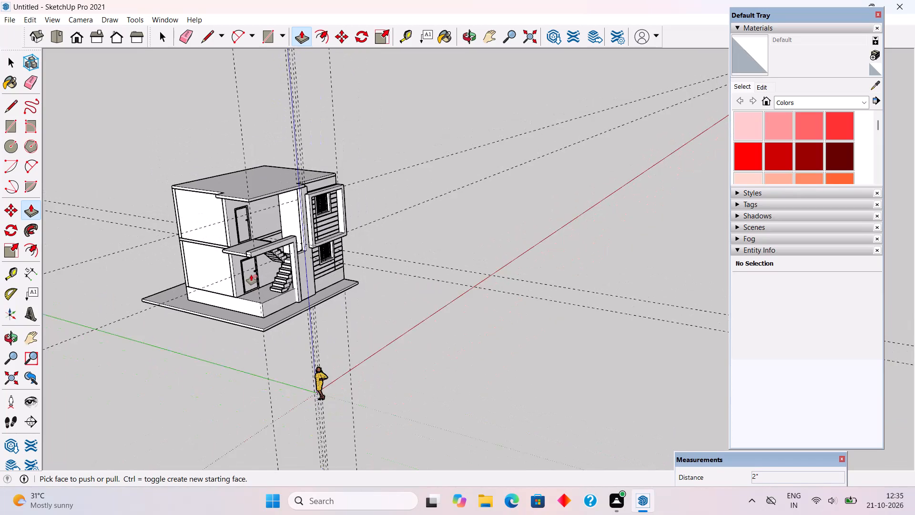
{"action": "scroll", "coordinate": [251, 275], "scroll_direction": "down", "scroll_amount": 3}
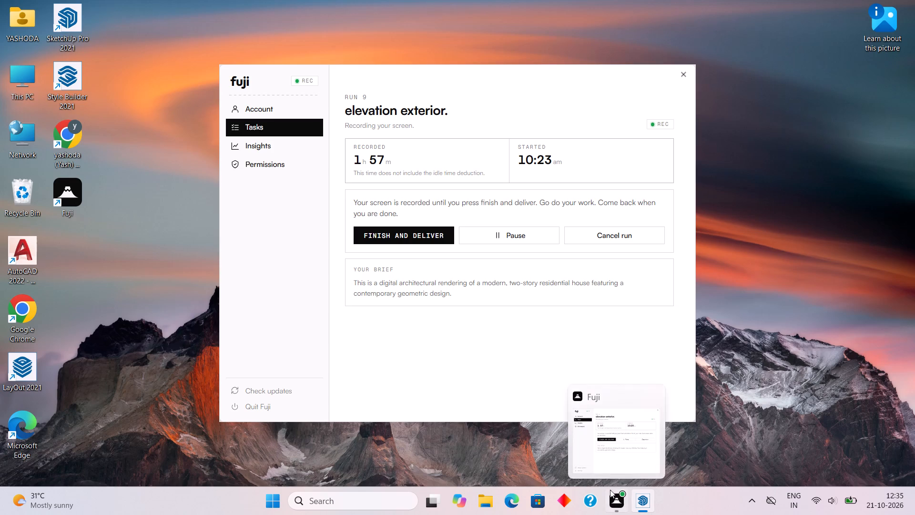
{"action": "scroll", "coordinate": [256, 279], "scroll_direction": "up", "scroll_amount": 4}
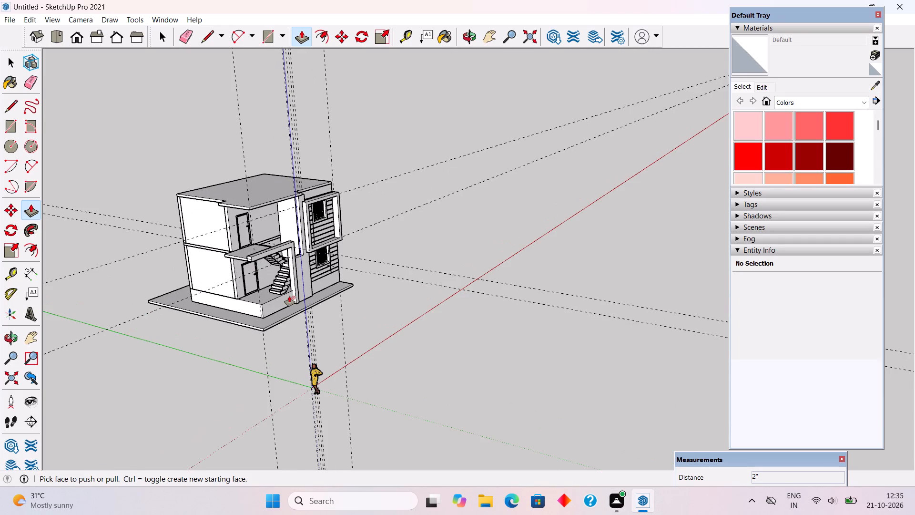
Group all connected geometry of the entrance post beside the stairs and its beam along the slab.
{"action": "key", "text": "space"}
{"action": "scroll", "coordinate": [428, 319], "scroll_direction": "up", "scroll_amount": 1}
{"action": "middle_click_drag", "start_coordinate": [402, 316], "coordinate": [200, 309]}
{"action": "scroll", "coordinate": [200, 309], "scroll_direction": "up", "scroll_amount": 4}
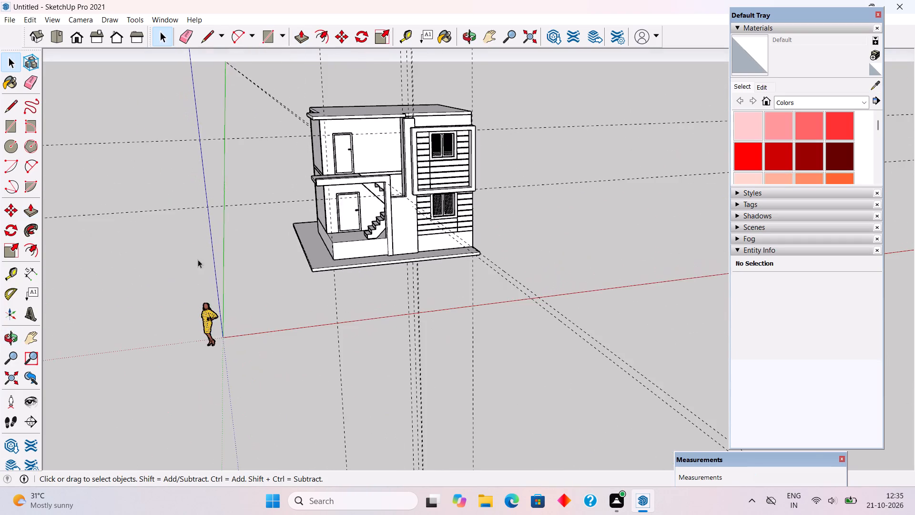
{"action": "scroll", "coordinate": [283, 180], "scroll_direction": "up", "scroll_amount": 3}
{"action": "middle_click_drag", "start_coordinate": [323, 115], "coordinate": [359, 253]}
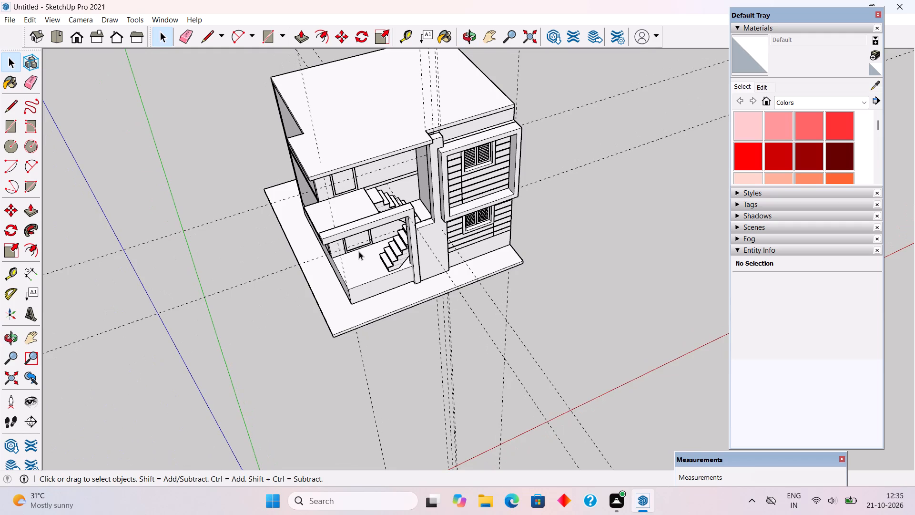
{"action": "scroll", "coordinate": [359, 251], "scroll_direction": "up", "scroll_amount": 2}
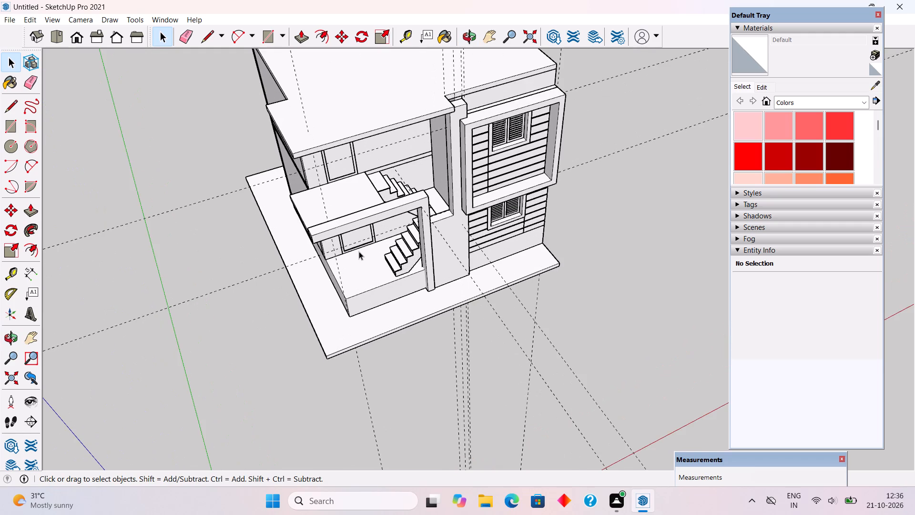
{"action": "scroll", "coordinate": [359, 251], "scroll_direction": "up", "scroll_amount": 1}
{"action": "scroll", "coordinate": [359, 251], "scroll_direction": "down", "scroll_amount": 3}
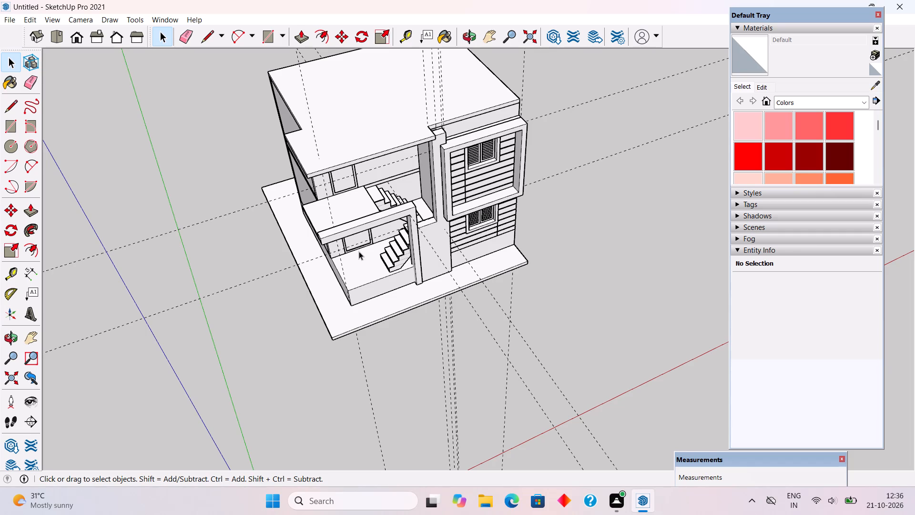
{"action": "scroll", "coordinate": [359, 251], "scroll_direction": "down", "scroll_amount": 4}
{"action": "middle_click_drag", "start_coordinate": [387, 290], "coordinate": [389, 151]}
{"action": "scroll", "coordinate": [389, 151], "scroll_direction": "up", "scroll_amount": 8}
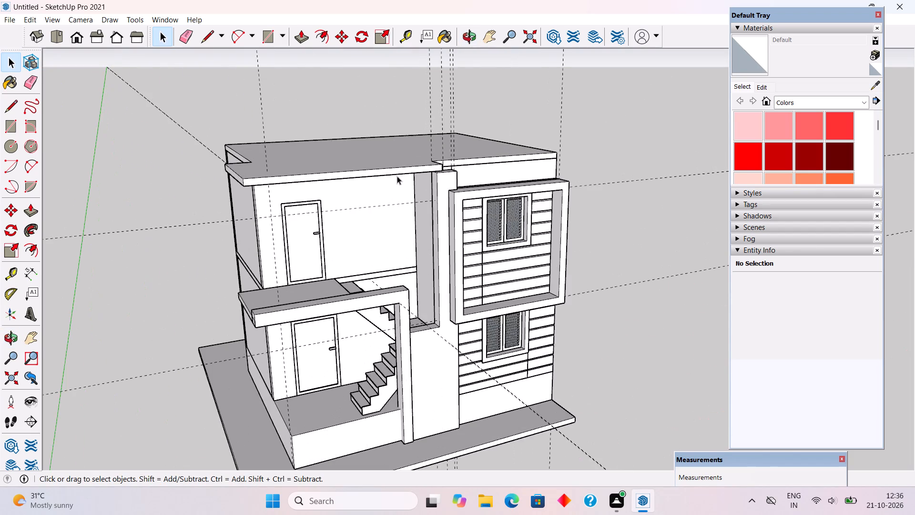
{"action": "middle_click_drag", "start_coordinate": [396, 212], "coordinate": [281, 223]}
{"action": "scroll", "coordinate": [281, 223], "scroll_direction": "up", "scroll_amount": 1}
{"action": "scroll", "coordinate": [318, 271], "scroll_direction": "up", "scroll_amount": 4}
{"action": "middle_click_drag", "start_coordinate": [303, 313], "coordinate": [442, 286]}
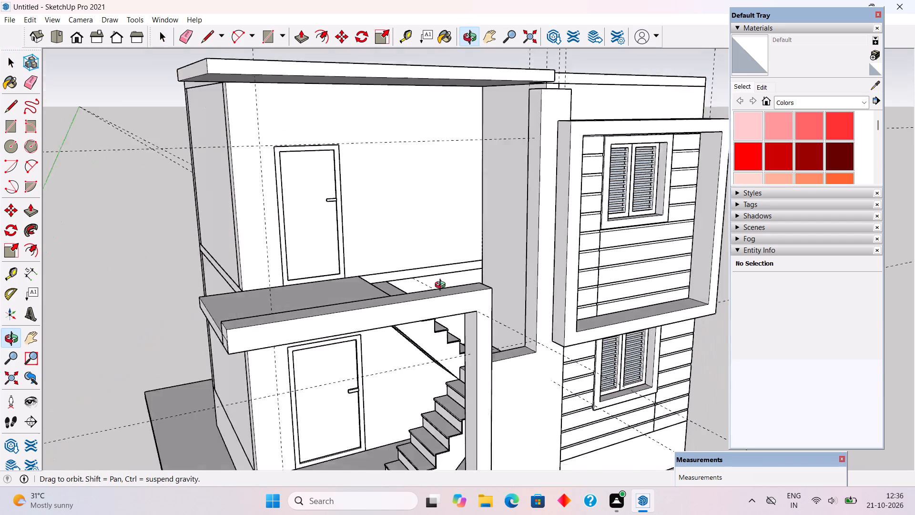
{"action": "middle_click_drag", "start_coordinate": [442, 286], "coordinate": [512, 263]}
{"action": "middle_click_drag", "start_coordinate": [302, 346], "coordinate": [414, 307]}
{"action": "scroll", "coordinate": [488, 275], "scroll_direction": "up", "scroll_amount": 2}
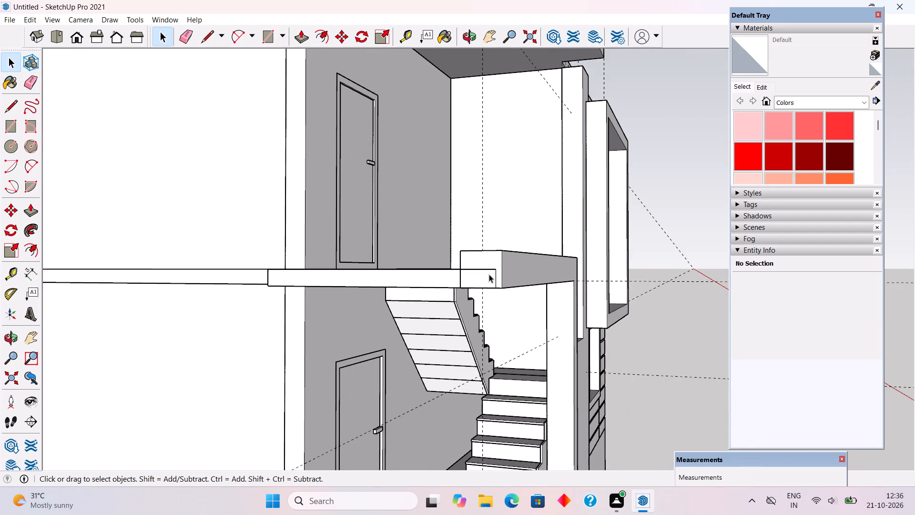
{"action": "left_click", "coordinate": [496, 268]}
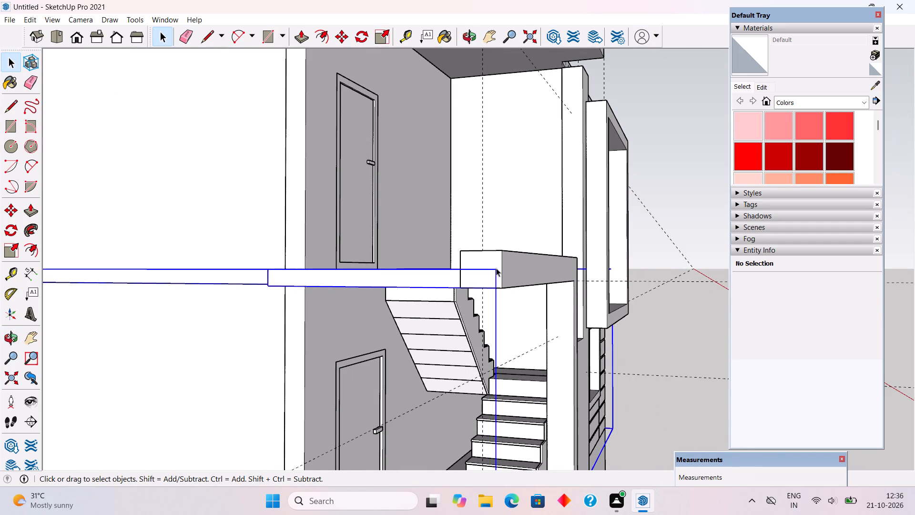
{"action": "triple_click", "coordinate": [502, 265]}
{"action": "middle_click_drag", "start_coordinate": [502, 265], "coordinate": [484, 293]}
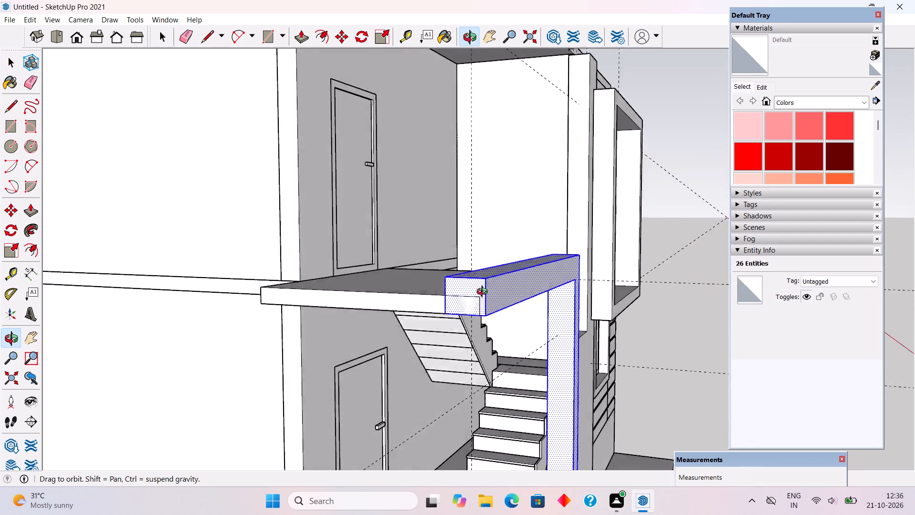
{"action": "middle_click_drag", "start_coordinate": [484, 293], "coordinate": [392, 331]}
{"action": "right_click", "coordinate": [392, 331]}
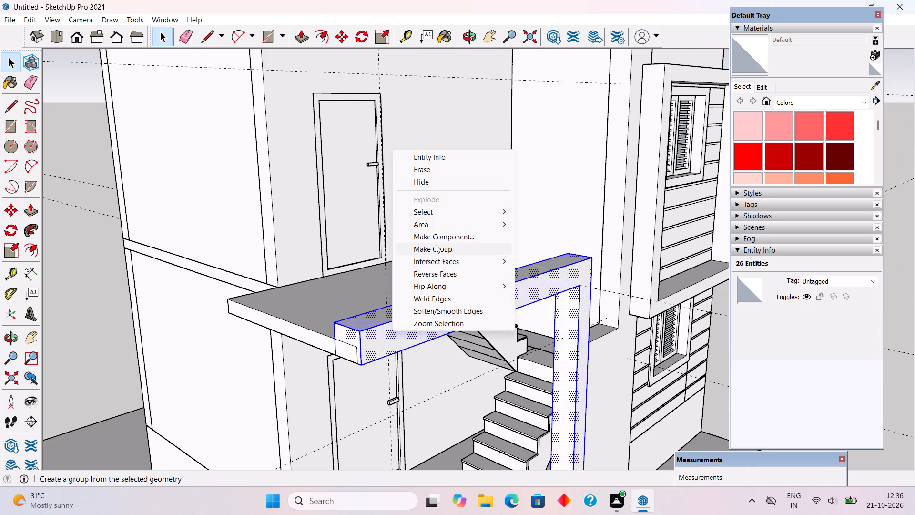
{"action": "left_click", "coordinate": [436, 245]}
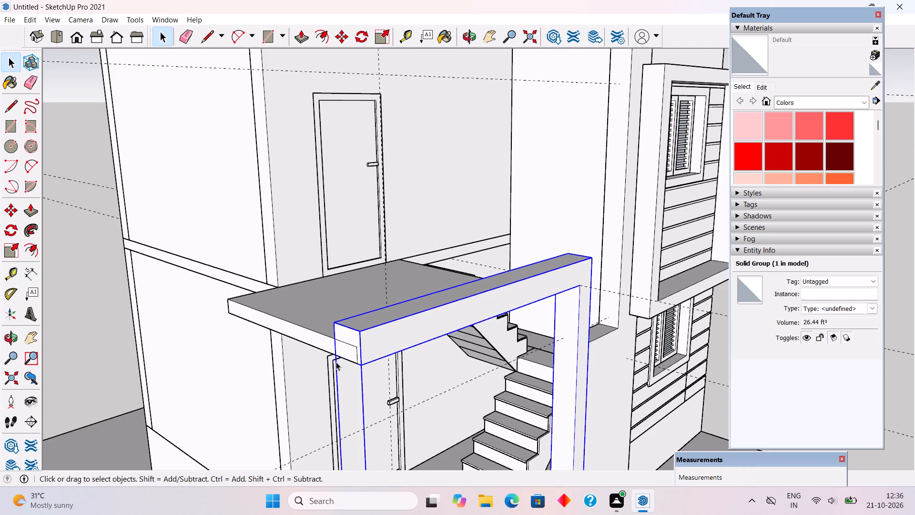
Inside the post-and-beam group, extend the beam's free end face 1' outward past the slab edge with Push/Pull.
{"action": "triple_click", "coordinate": [377, 347]}
{"action": "key", "text": "p"}
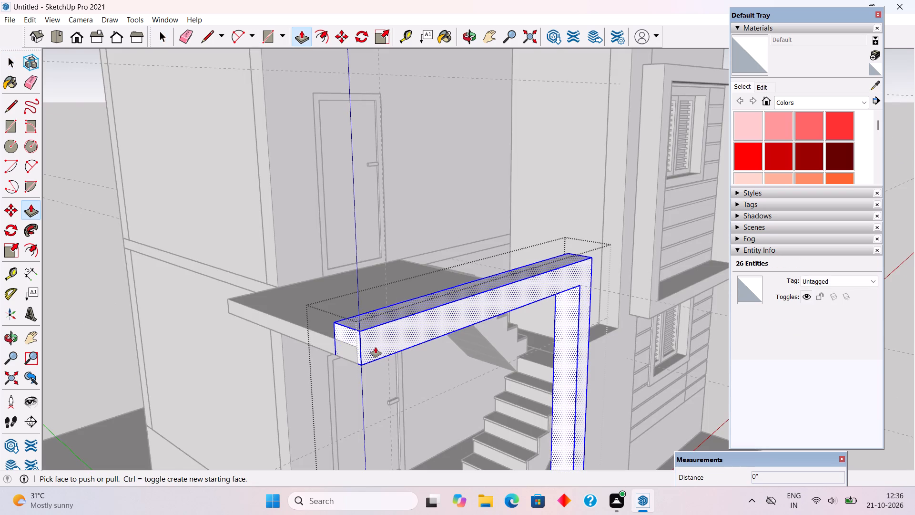
{"action": "left_click", "coordinate": [354, 343]}
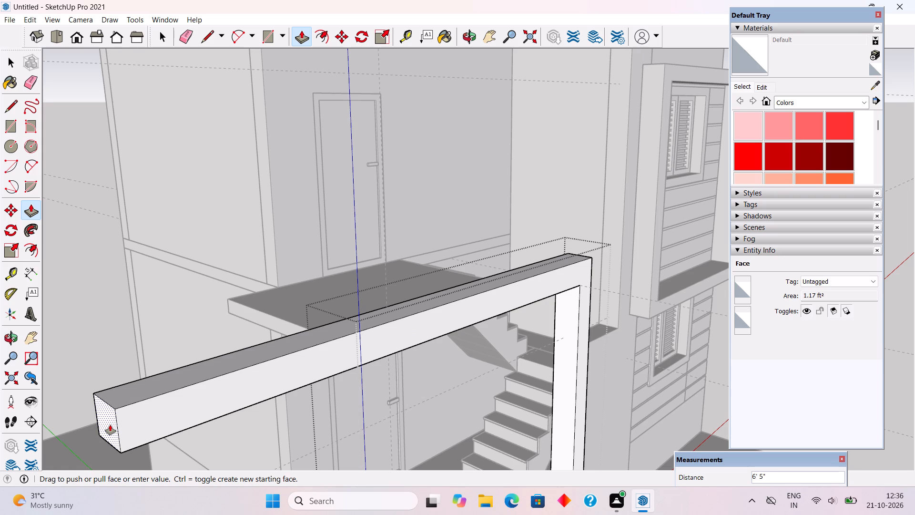
{"action": "type", "text": "1'"}
{"action": "key", "text": "Return"}
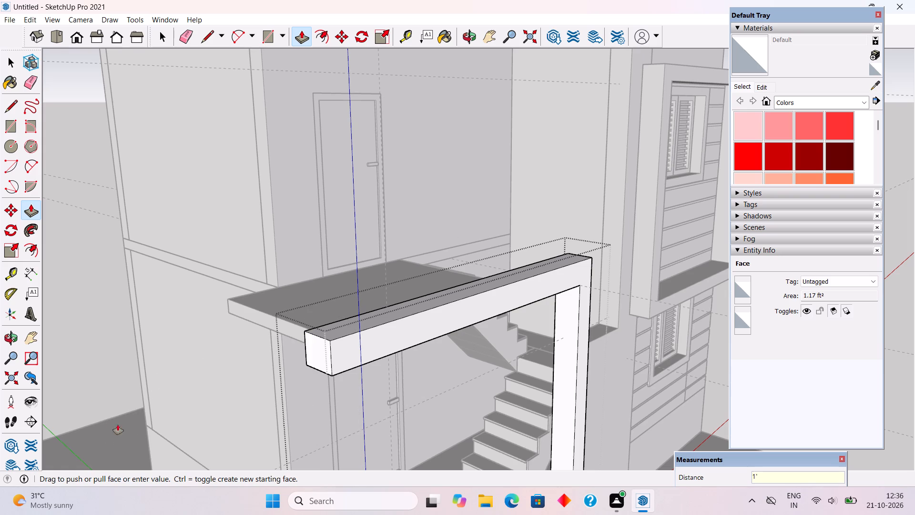
Draw a vertical 1' line on the beam's inner face from the slab's lower outer corner to the beam's top edge.
{"action": "middle_click_drag", "start_coordinate": [400, 425], "coordinate": [620, 409]}
{"action": "scroll", "coordinate": [620, 409], "scroll_direction": "down", "scroll_amount": 4}
{"action": "scroll", "coordinate": [471, 373], "scroll_direction": "down", "scroll_amount": 4}
{"action": "scroll", "coordinate": [653, 363], "scroll_direction": "up", "scroll_amount": 20}
{"action": "scroll", "coordinate": [653, 363], "scroll_direction": "up", "scroll_amount": 2}
{"action": "middle_click_drag", "start_coordinate": [656, 346], "coordinate": [696, 333]}
{"action": "key", "text": "l"}
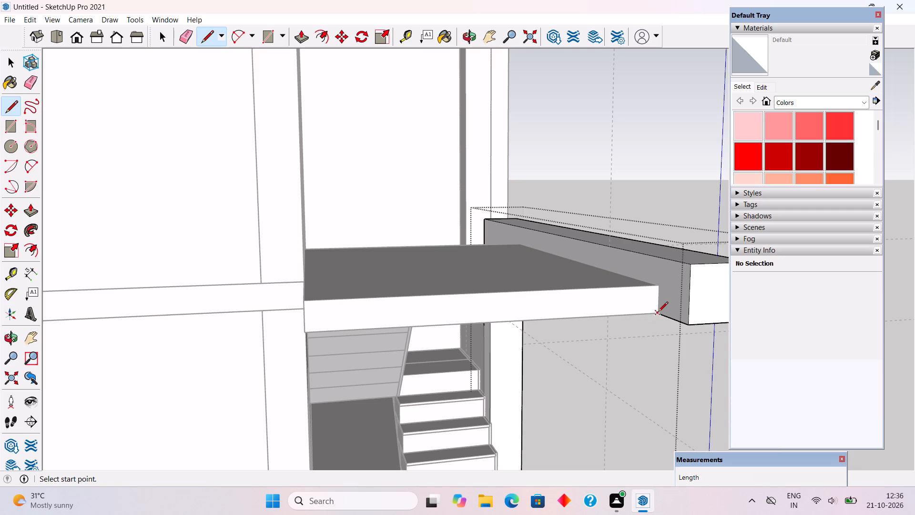
{"action": "left_click", "coordinate": [658, 312]}
{"action": "left_click", "coordinate": [662, 260]}
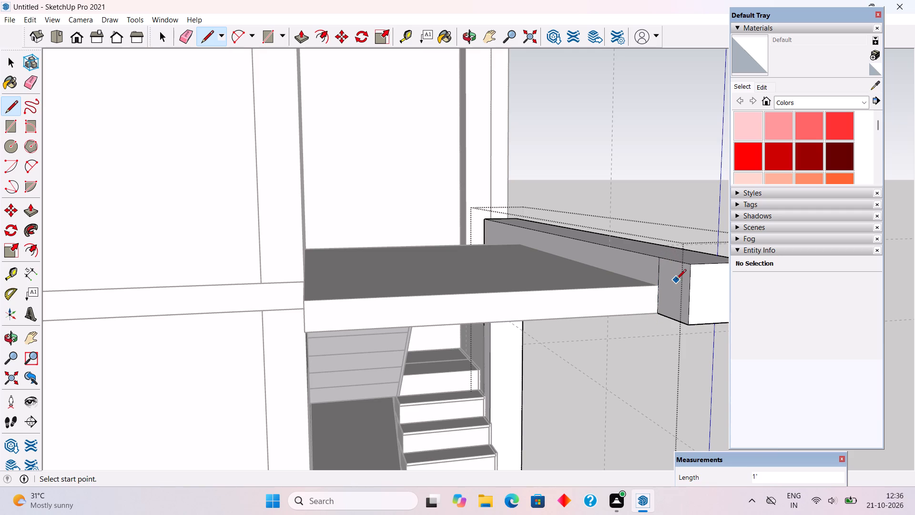
Push/Pull the marked-off end strip of the beam's inner face about 6' 1" along the slab edge to the house wall.
{"action": "key", "text": "l"}
{"action": "key", "text": "p"}
{"action": "left_click", "coordinate": [676, 284]}
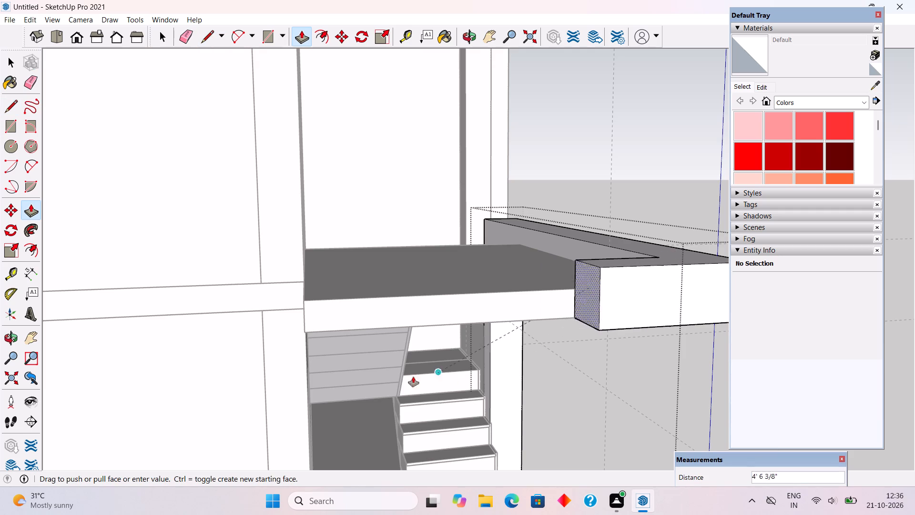
{"action": "left_click", "coordinate": [304, 229]}
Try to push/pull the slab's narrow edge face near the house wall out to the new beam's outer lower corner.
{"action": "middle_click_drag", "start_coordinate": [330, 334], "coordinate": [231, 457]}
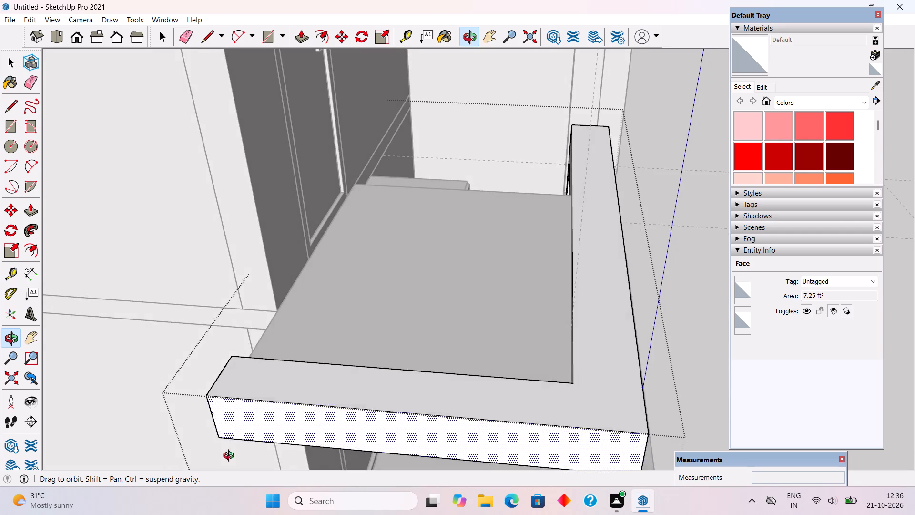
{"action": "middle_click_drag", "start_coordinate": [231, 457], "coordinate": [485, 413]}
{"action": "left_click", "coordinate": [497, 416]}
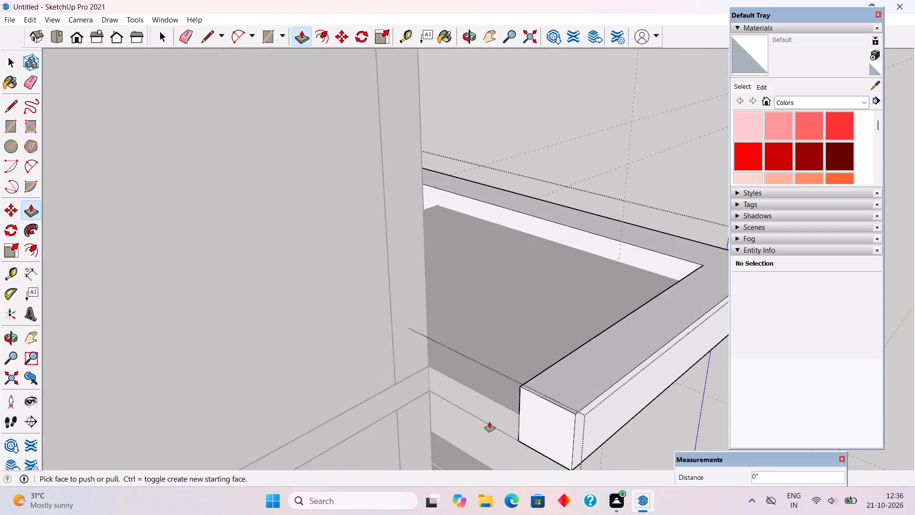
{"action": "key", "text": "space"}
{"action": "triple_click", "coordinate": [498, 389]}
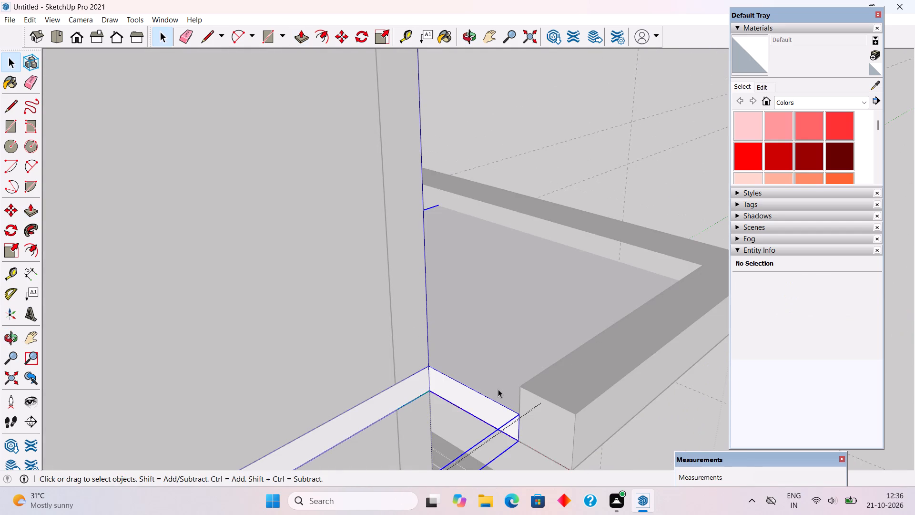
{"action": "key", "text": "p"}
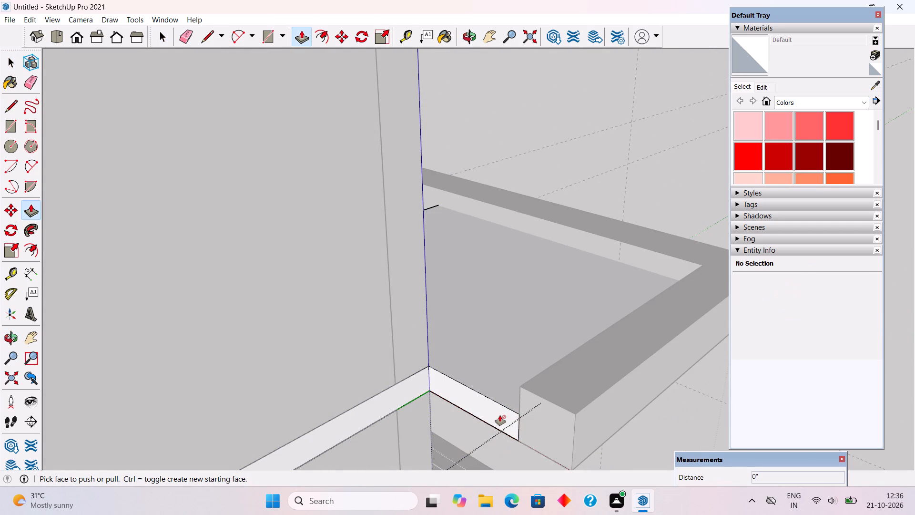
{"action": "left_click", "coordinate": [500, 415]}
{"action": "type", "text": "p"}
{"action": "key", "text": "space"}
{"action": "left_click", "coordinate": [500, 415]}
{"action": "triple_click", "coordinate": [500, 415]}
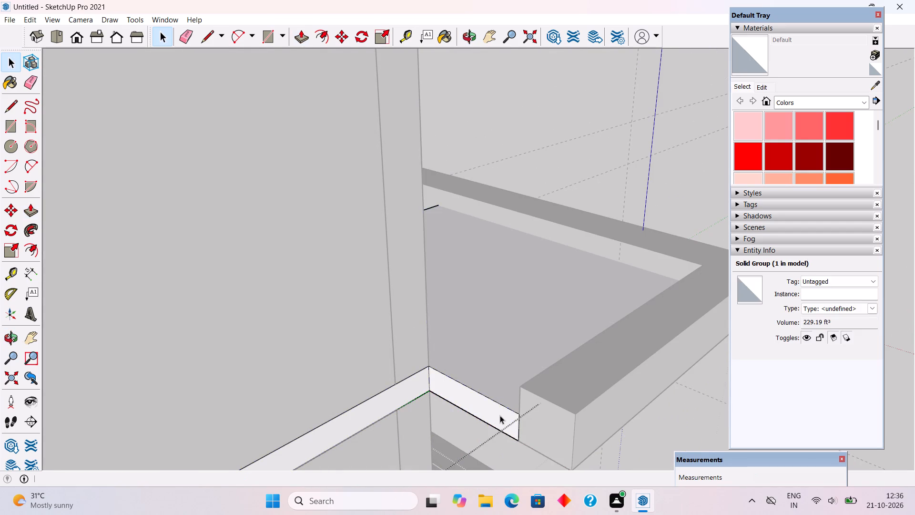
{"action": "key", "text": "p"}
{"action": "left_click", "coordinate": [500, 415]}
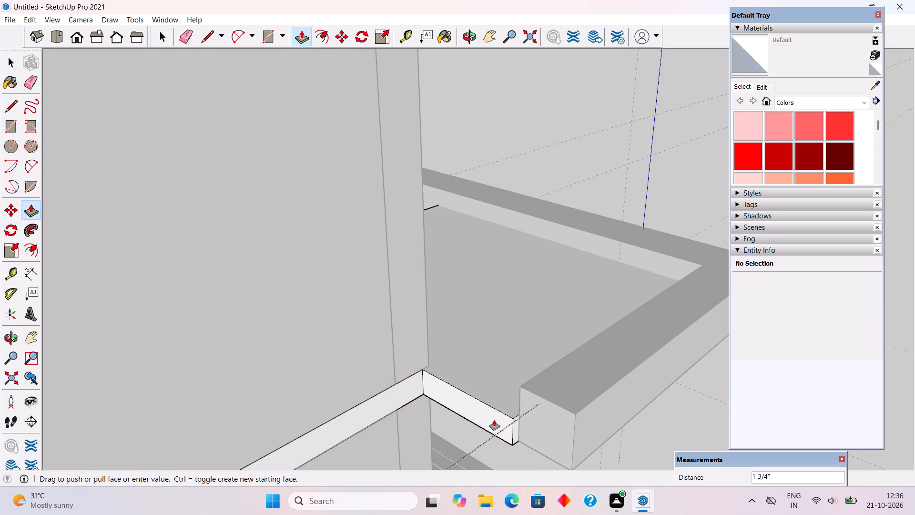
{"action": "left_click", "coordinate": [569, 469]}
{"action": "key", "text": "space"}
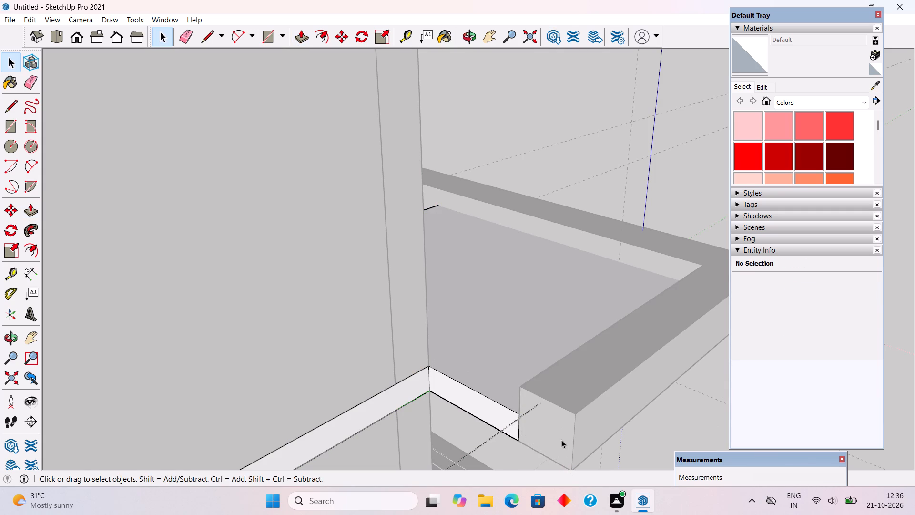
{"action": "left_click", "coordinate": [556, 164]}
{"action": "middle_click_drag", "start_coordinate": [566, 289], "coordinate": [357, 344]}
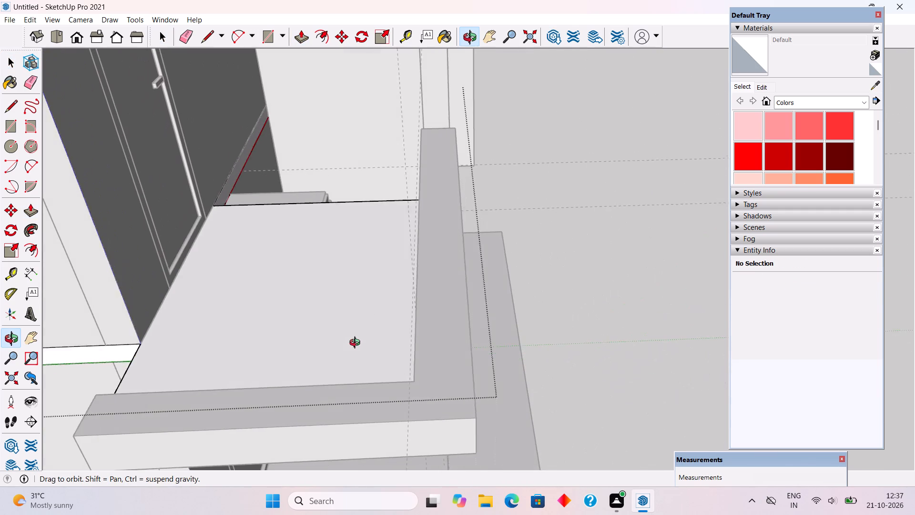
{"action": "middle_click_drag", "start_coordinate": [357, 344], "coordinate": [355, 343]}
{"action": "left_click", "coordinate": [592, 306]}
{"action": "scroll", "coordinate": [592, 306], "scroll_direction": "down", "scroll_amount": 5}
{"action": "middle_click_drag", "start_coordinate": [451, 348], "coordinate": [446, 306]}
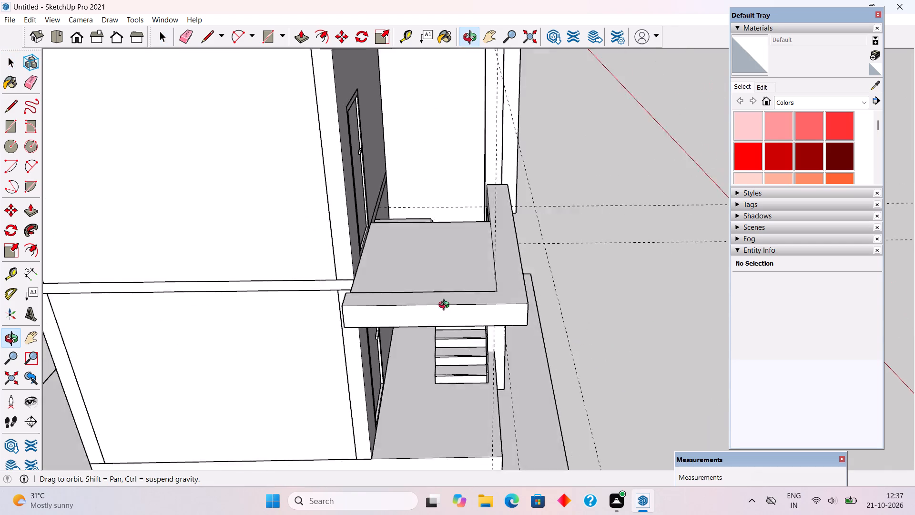
Inside the slab group, push/pull the slab's narrow edge face near the house wall outward 9" to the wall's vertical edge line.
{"action": "middle_click_drag", "start_coordinate": [446, 306], "coordinate": [546, 331]}
{"action": "scroll", "coordinate": [497, 362], "scroll_direction": "up", "scroll_amount": 6}
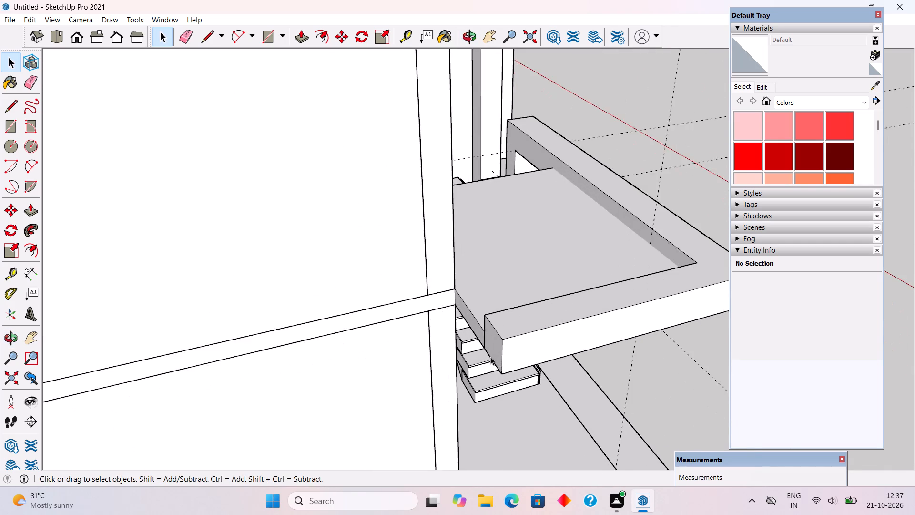
{"action": "scroll", "coordinate": [490, 357], "scroll_direction": "up", "scroll_amount": 8}
{"action": "double_click", "coordinate": [472, 317]}
{"action": "left_click", "coordinate": [472, 317]}
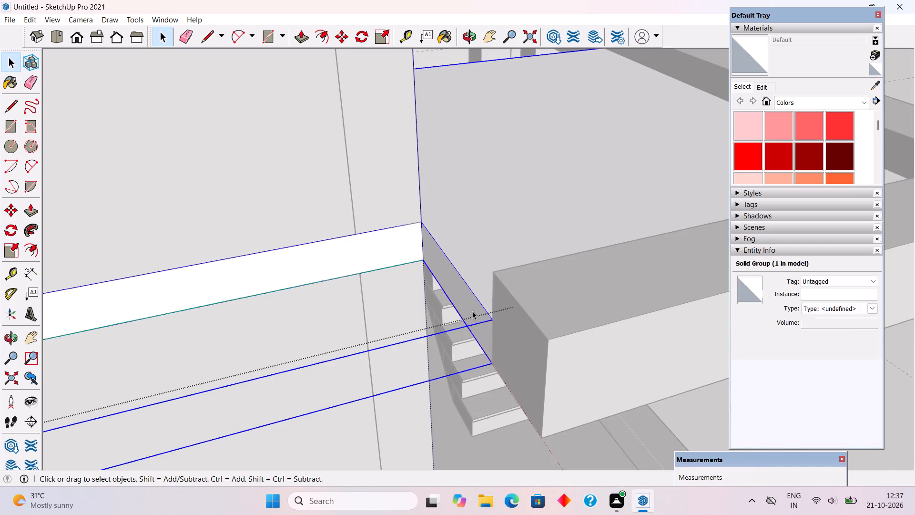
{"action": "triple_click", "coordinate": [470, 307]}
{"action": "key", "text": "p"}
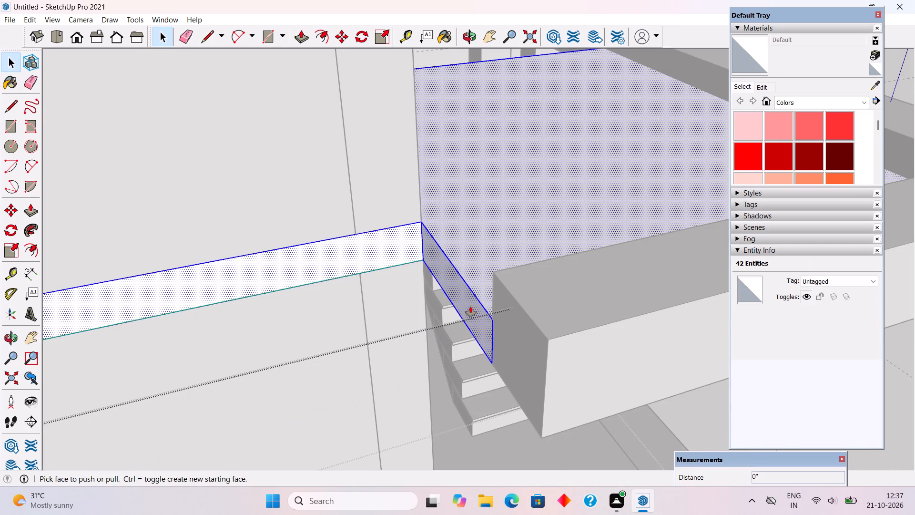
{"action": "left_click", "coordinate": [476, 300]}
{"action": "left_click", "coordinate": [350, 182]}
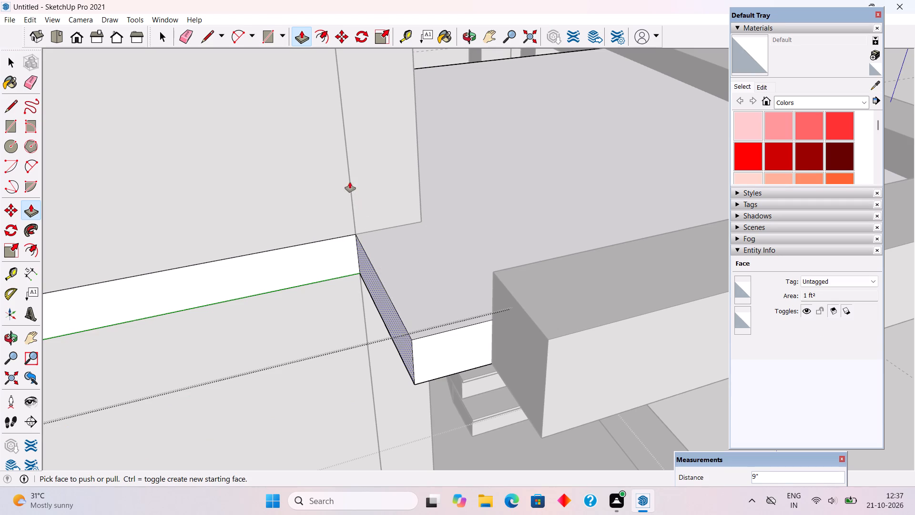
Inside the post-and-beam group, push/pull the beam's end face near the house wall 9" to align with the extended slab edge.
{"action": "key", "text": "space"}
{"action": "triple_click", "coordinate": [562, 369]}
{"action": "left_click", "coordinate": [564, 368]}
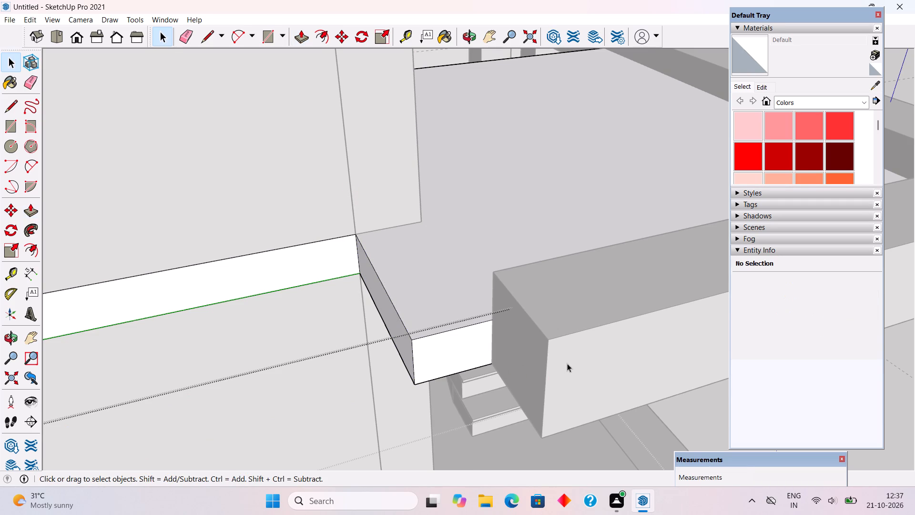
{"action": "scroll", "coordinate": [568, 360], "scroll_direction": "down", "scroll_amount": 6}
{"action": "left_click", "coordinate": [659, 408]}
{"action": "triple_click", "coordinate": [555, 368]}
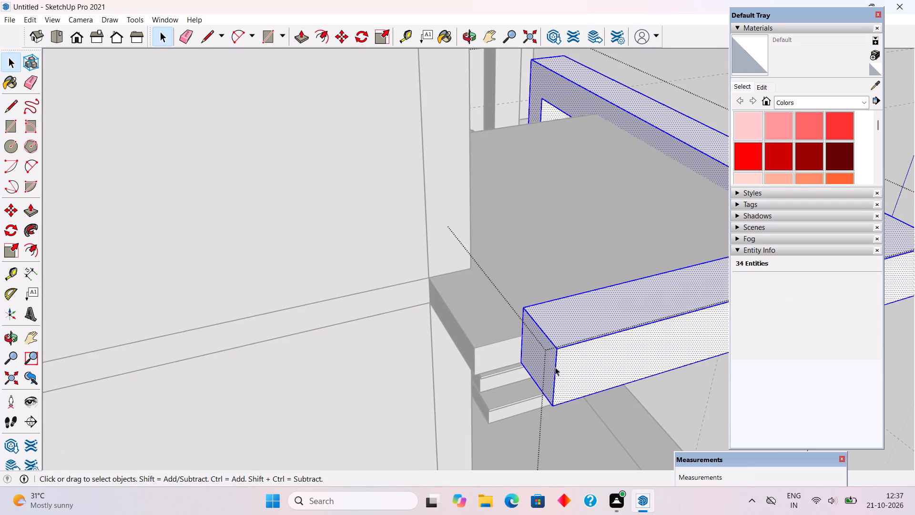
{"action": "key", "text": "p"}
{"action": "left_click", "coordinate": [531, 360]}
{"action": "left_click", "coordinate": [462, 337]}
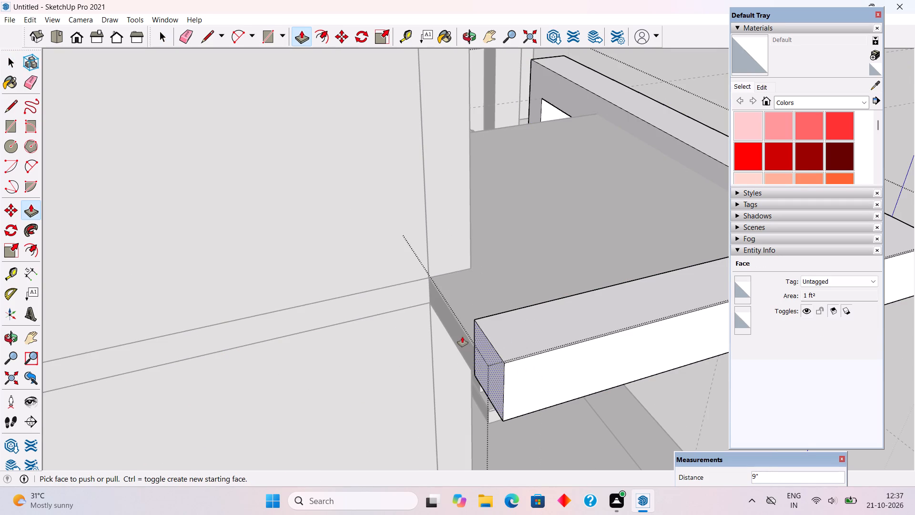
{"action": "key", "text": "space"}
{"action": "scroll", "coordinate": [464, 342], "scroll_direction": "down", "scroll_amount": 13}
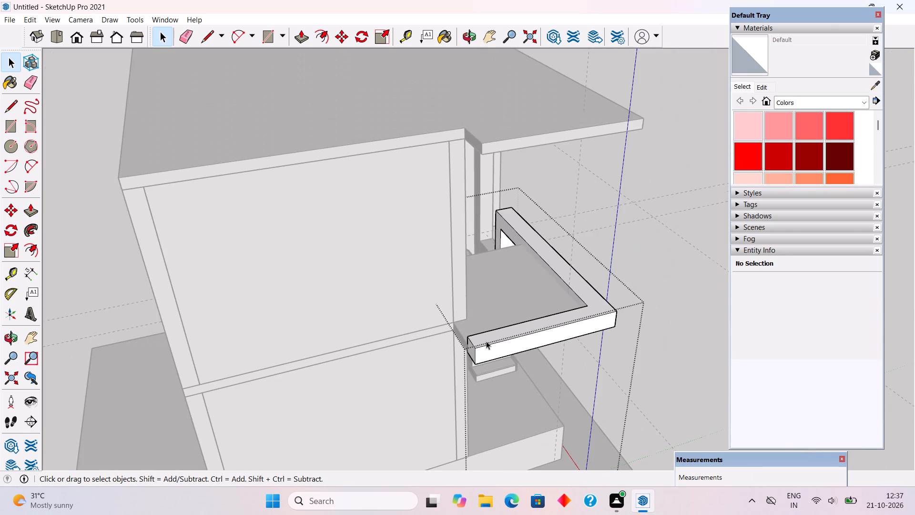
{"action": "left_click", "coordinate": [636, 267]}
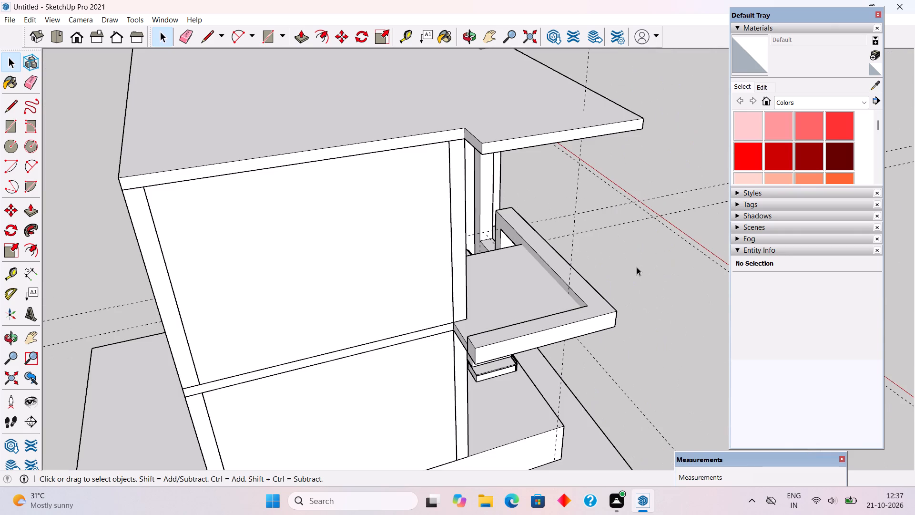
Examine the front of the house with the extended slab and beam from several distances.
{"action": "middle_click_drag", "start_coordinate": [648, 370], "coordinate": [255, 252]}
{"action": "middle_click_drag", "start_coordinate": [419, 361], "coordinate": [350, 374]}
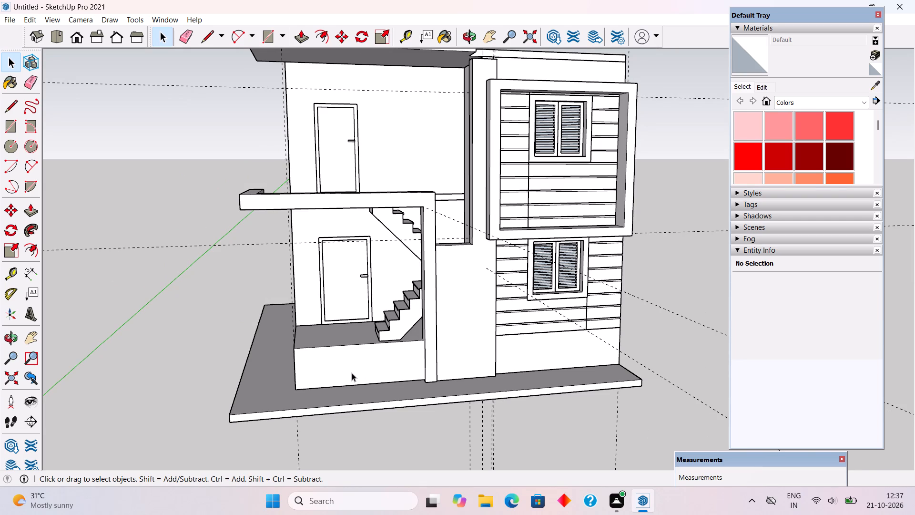
{"action": "scroll", "coordinate": [359, 392], "scroll_direction": "down", "scroll_amount": 4}
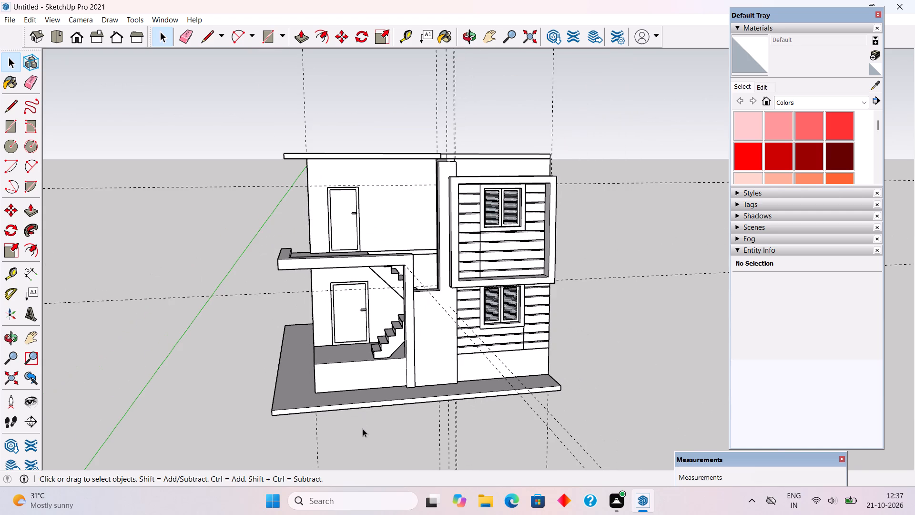
{"action": "scroll", "coordinate": [363, 429], "scroll_direction": "down", "scroll_amount": 3}
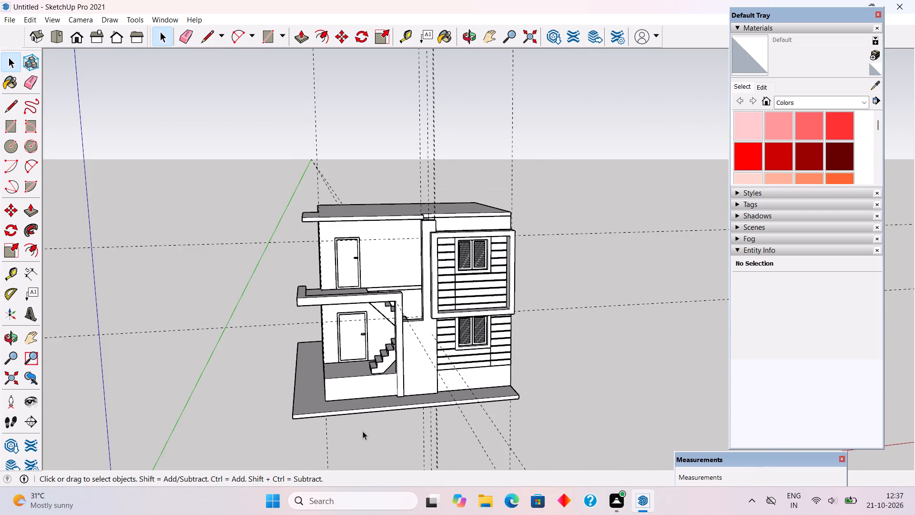
{"action": "scroll", "coordinate": [363, 431], "scroll_direction": "up", "scroll_amount": 5}
{"action": "scroll", "coordinate": [363, 431], "scroll_direction": "down", "scroll_amount": 6}
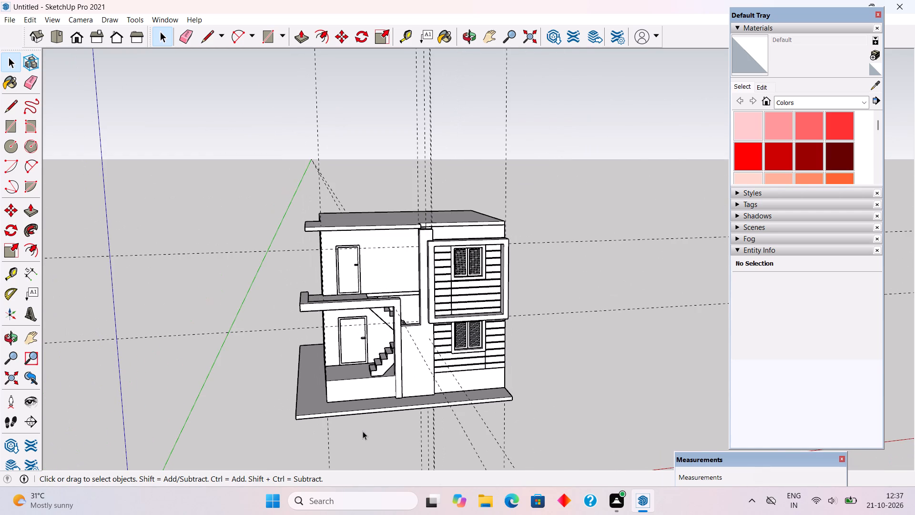
{"action": "scroll", "coordinate": [363, 431], "scroll_direction": "down", "scroll_amount": 5}
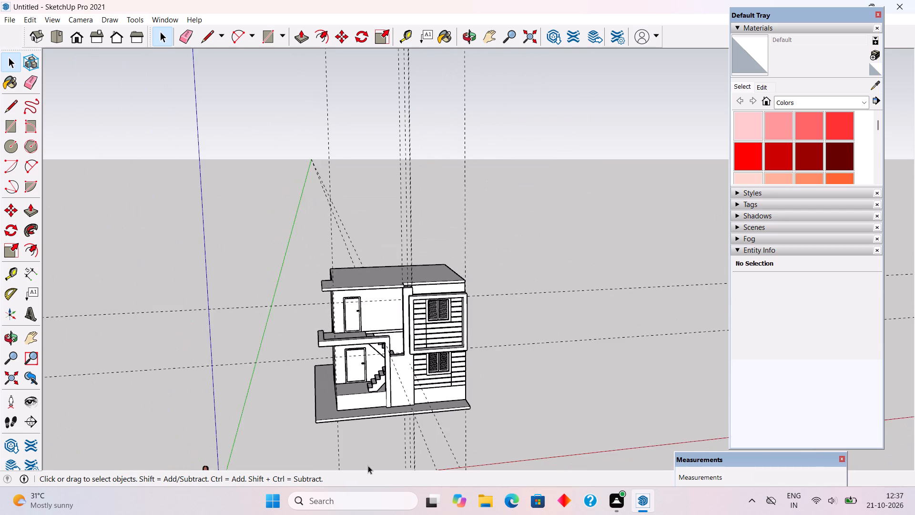
{"action": "scroll", "coordinate": [368, 465], "scroll_direction": "up", "scroll_amount": 6}
{"action": "scroll", "coordinate": [337, 426], "scroll_direction": "up", "scroll_amount": 4}
{"action": "scroll", "coordinate": [294, 381], "scroll_direction": "up", "scroll_amount": 1}
{"action": "middle_click_drag", "start_coordinate": [294, 381], "coordinate": [262, 348]}
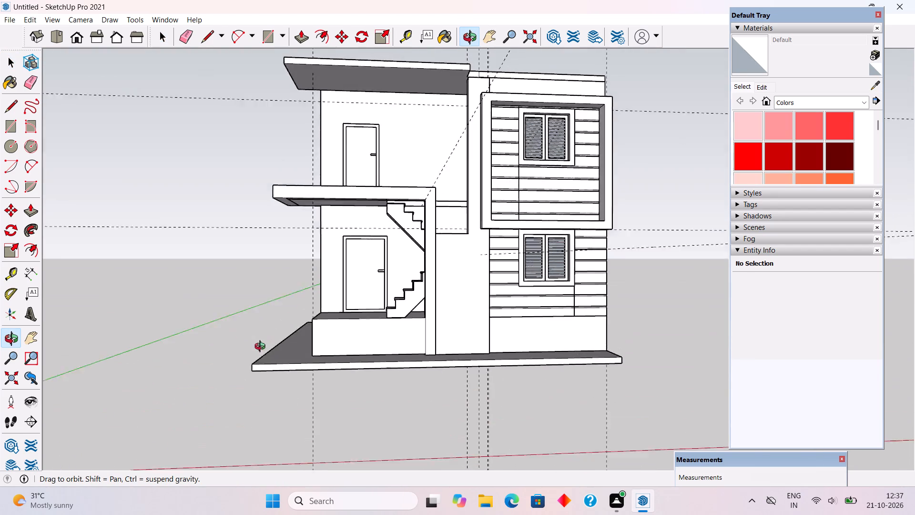
{"action": "middle_click_drag", "start_coordinate": [262, 348], "coordinate": [260, 374]}
Draw a vertical line about 3' 1" up the joint between plinth and entrance post, continuing with a 6" line along the porch floor.
{"action": "scroll", "coordinate": [399, 334], "scroll_direction": "up", "scroll_amount": 5}
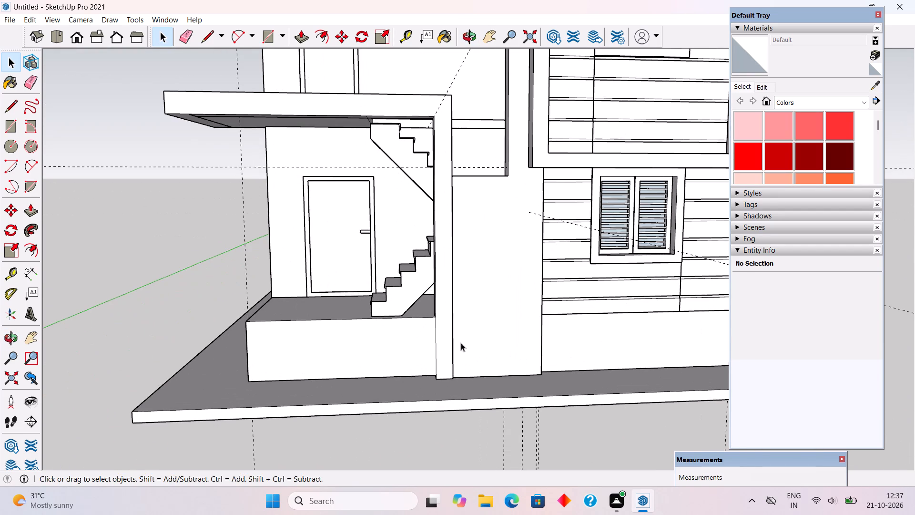
{"action": "middle_click_drag", "start_coordinate": [467, 343], "coordinate": [704, 299]}
{"action": "scroll", "coordinate": [506, 356], "scroll_direction": "up", "scroll_amount": 8}
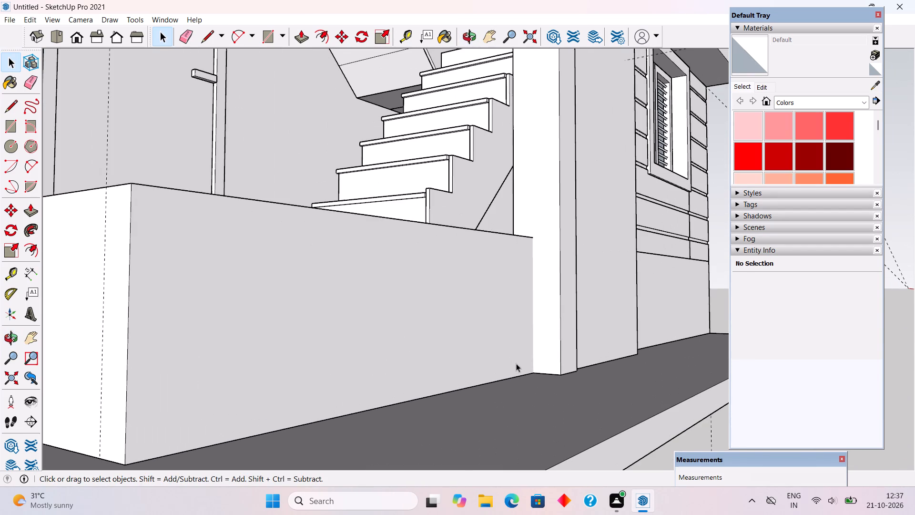
{"action": "key", "text": "l"}
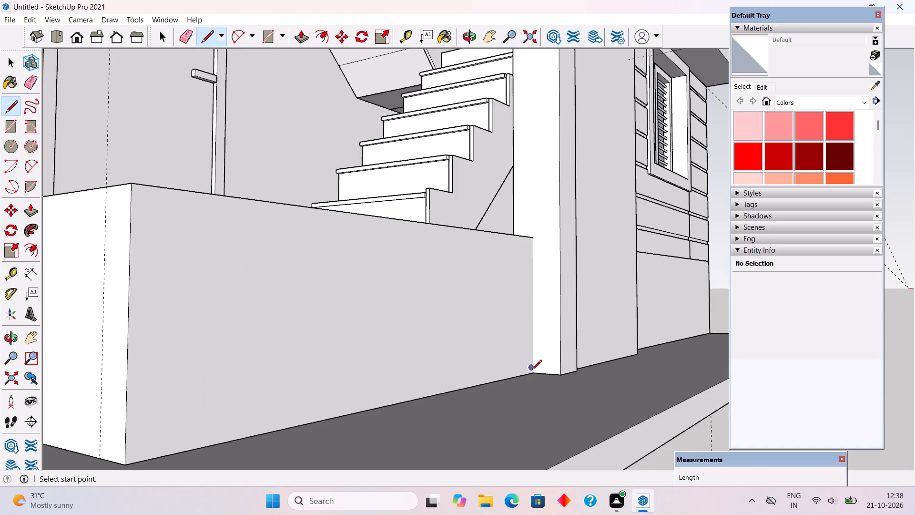
{"action": "left_click", "coordinate": [539, 375]}
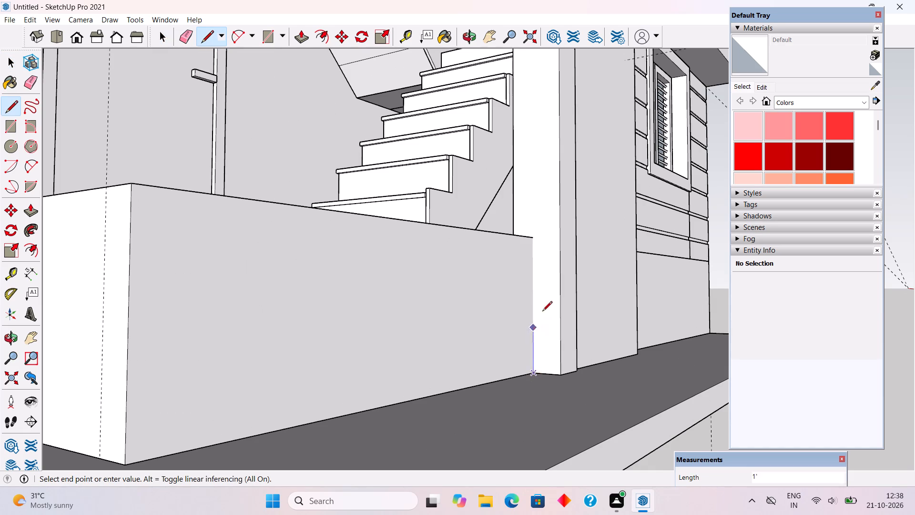
{"action": "left_click", "coordinate": [535, 237]}
{"action": "middle_click_drag", "start_coordinate": [523, 257], "coordinate": [537, 367]}
{"action": "scroll", "coordinate": [530, 364], "scroll_direction": "up", "scroll_amount": 1}
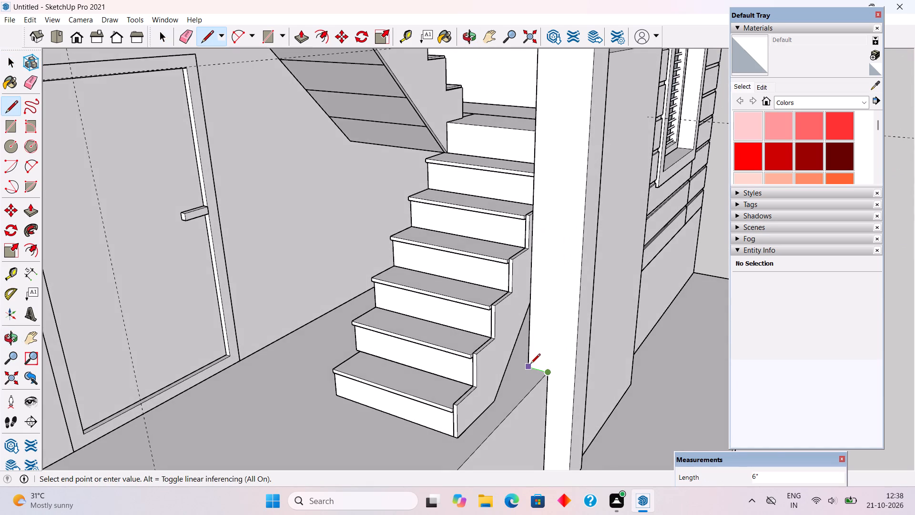
{"action": "scroll", "coordinate": [530, 364], "scroll_direction": "up", "scroll_amount": 1}
{"action": "left_click", "coordinate": [530, 364]}
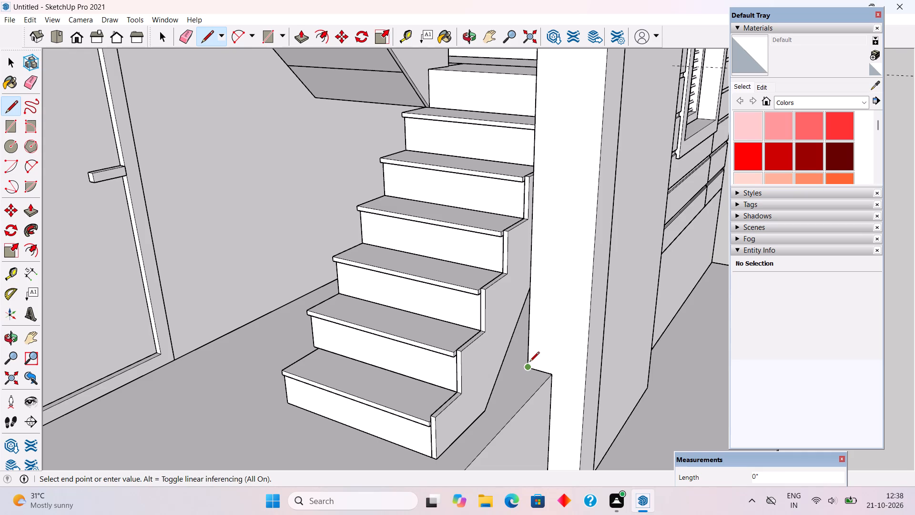
{"action": "key", "text": "space"}
Examine the entrance porch, stairs, post and wraparound beam from the front, the side and below.
{"action": "scroll", "coordinate": [681, 381], "scroll_direction": "down", "scroll_amount": 4}
{"action": "middle_click_drag", "start_coordinate": [678, 381], "coordinate": [551, 355]}
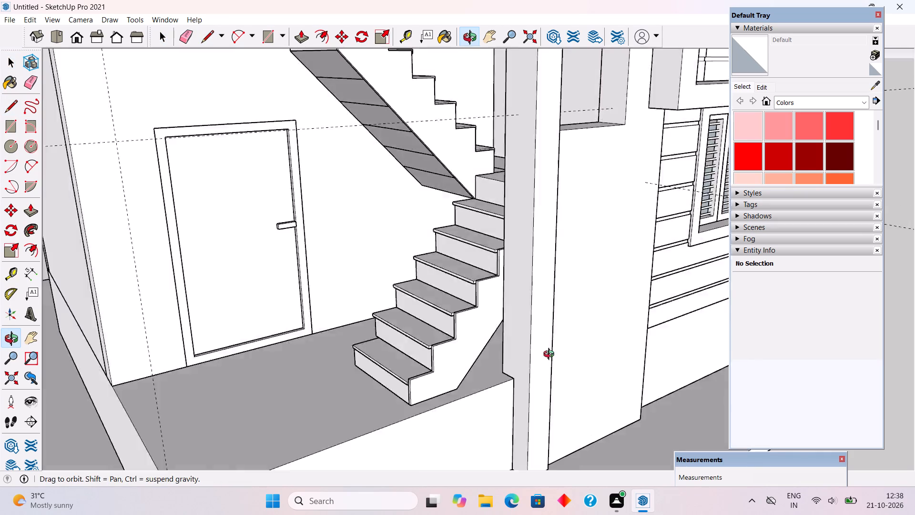
{"action": "middle_click_drag", "start_coordinate": [551, 355], "coordinate": [479, 335]}
{"action": "scroll", "coordinate": [495, 339], "scroll_direction": "down", "scroll_amount": 2}
{"action": "scroll", "coordinate": [479, 335], "scroll_direction": "up", "scroll_amount": 1}
{"action": "scroll", "coordinate": [466, 332], "scroll_direction": "down", "scroll_amount": 5}
{"action": "middle_click_drag", "start_coordinate": [471, 379], "coordinate": [393, 322]}
{"action": "scroll", "coordinate": [393, 322], "scroll_direction": "down", "scroll_amount": 3}
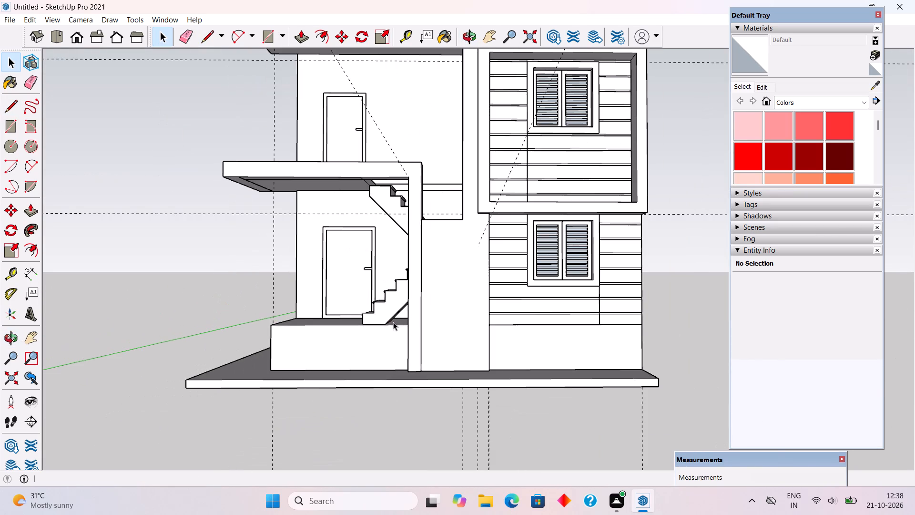
{"action": "middle_click_drag", "start_coordinate": [468, 318], "coordinate": [617, 328]}
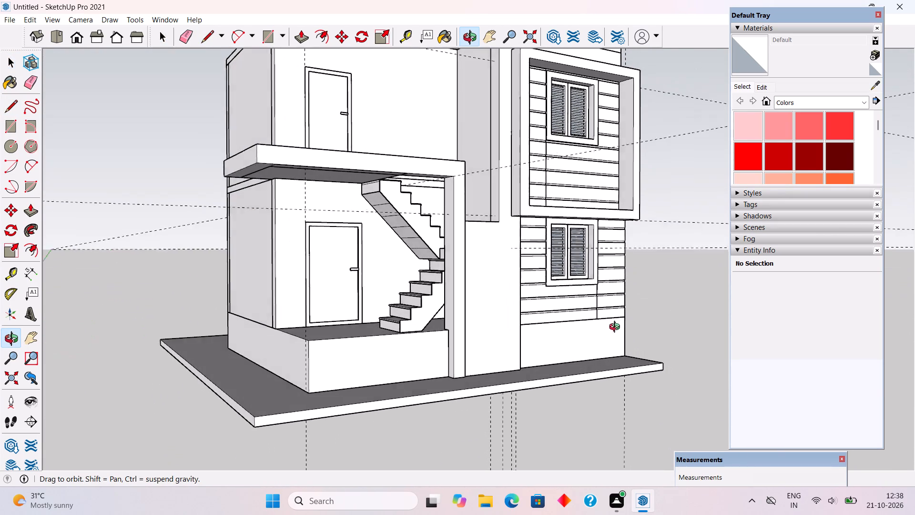
{"action": "middle_click_drag", "start_coordinate": [617, 328], "coordinate": [618, 329]}
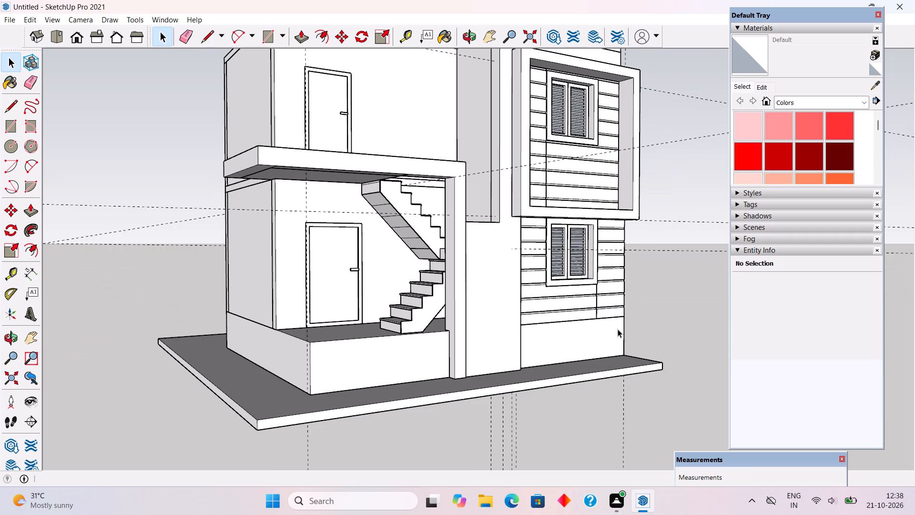
{"action": "scroll", "coordinate": [618, 329], "scroll_direction": "down", "scroll_amount": 3}
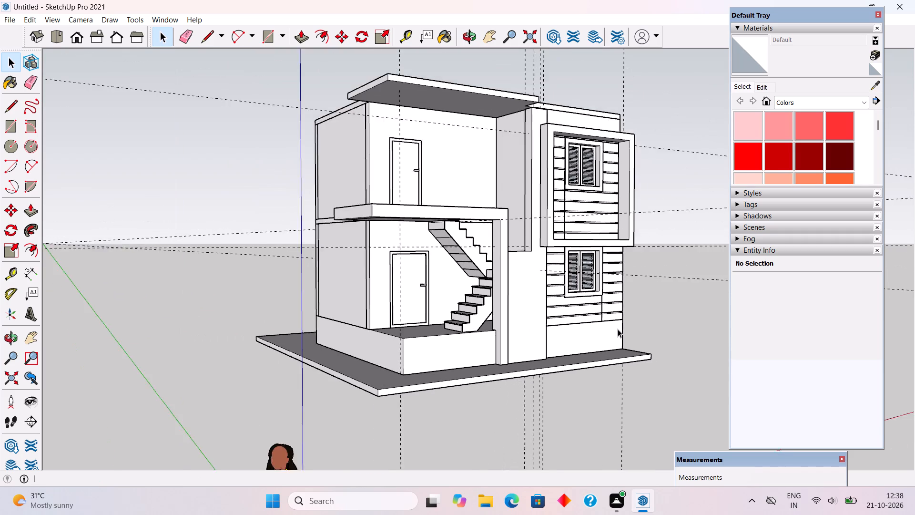
{"action": "scroll", "coordinate": [618, 329], "scroll_direction": "down", "scroll_amount": 1}
{"action": "key", "text": "space"}
{"action": "middle_click_drag", "start_coordinate": [493, 346], "coordinate": [665, 407]}
{"action": "scroll", "coordinate": [434, 352], "scroll_direction": "up", "scroll_amount": 5}
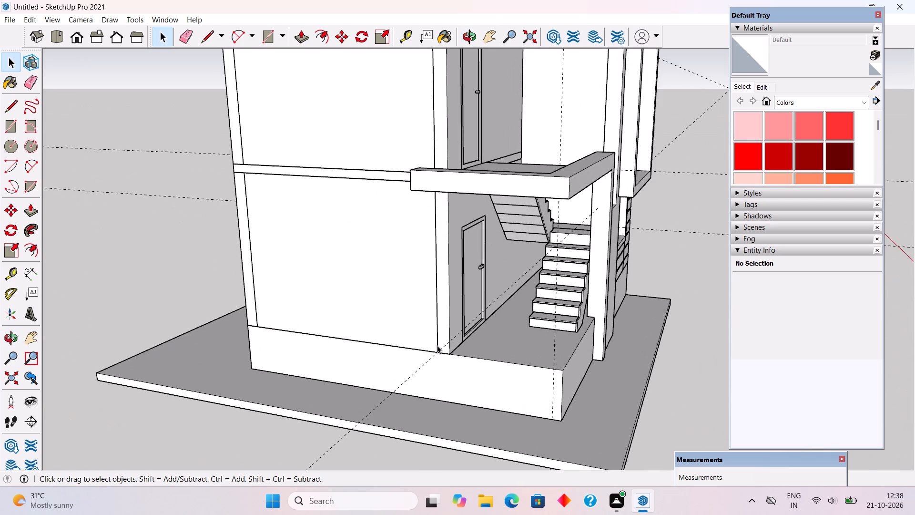
{"action": "scroll", "coordinate": [442, 345], "scroll_direction": "up", "scroll_amount": 3}
{"action": "middle_click_drag", "start_coordinate": [474, 377], "coordinate": [356, 408]}
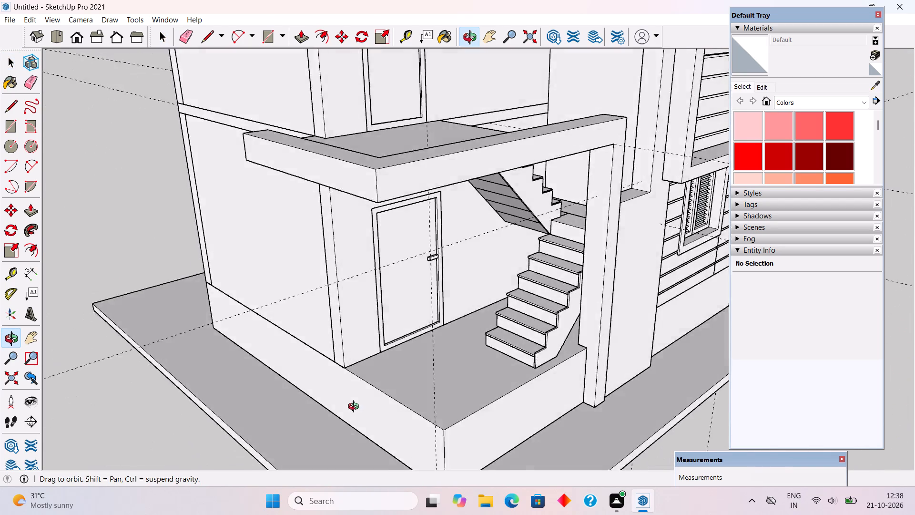
{"action": "middle_click_drag", "start_coordinate": [356, 408], "coordinate": [248, 402]}
{"action": "scroll", "coordinate": [248, 402], "scroll_direction": "down", "scroll_amount": 4}
{"action": "middle_click_drag", "start_coordinate": [368, 412], "coordinate": [341, 320]}
{"action": "scroll", "coordinate": [341, 320], "scroll_direction": "up", "scroll_amount": 3}
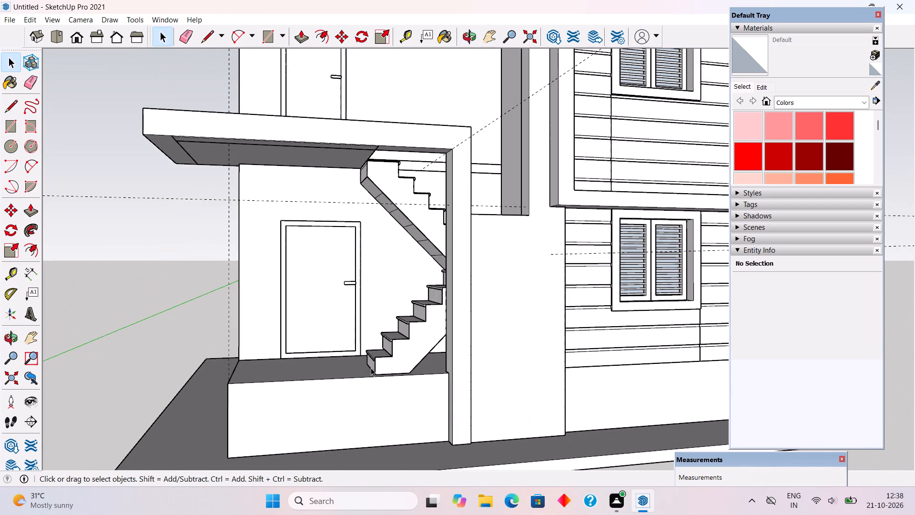
{"action": "middle_click_drag", "start_coordinate": [368, 363], "coordinate": [224, 317]}
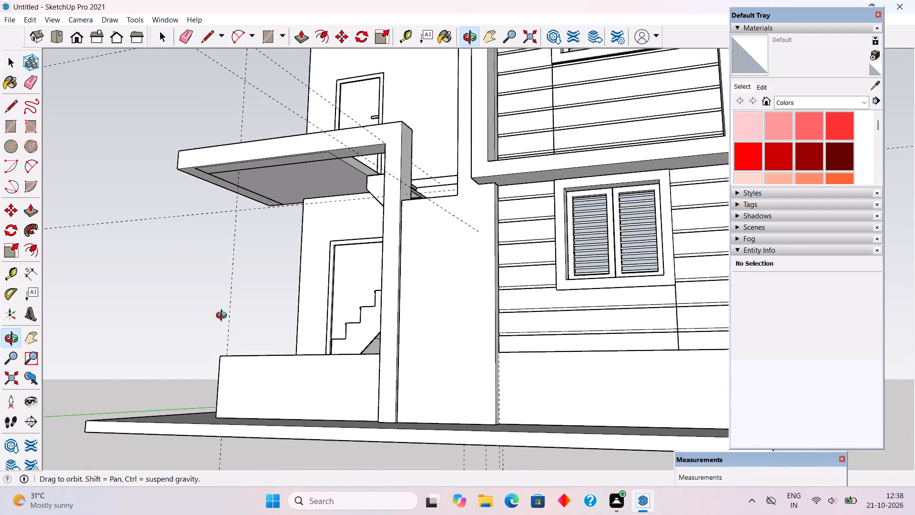
{"action": "middle_click_drag", "start_coordinate": [224, 317], "coordinate": [315, 330]}
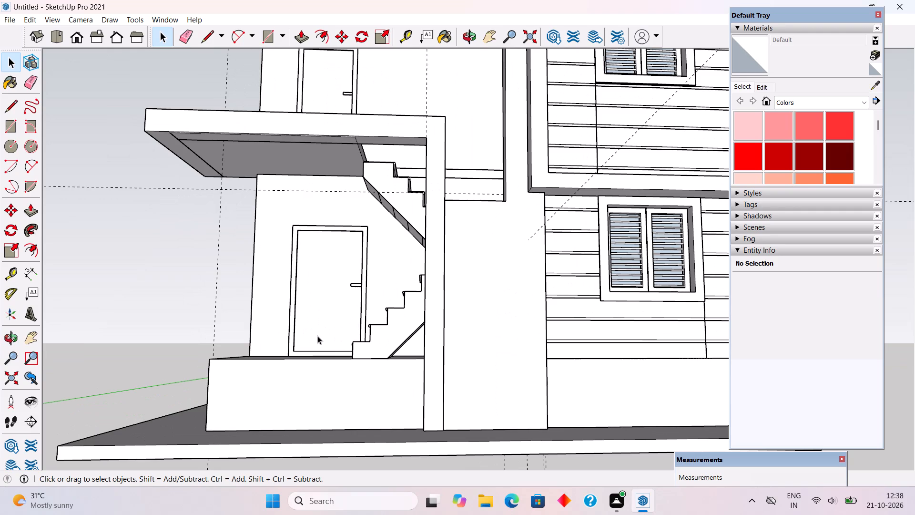
{"action": "scroll", "coordinate": [321, 345], "scroll_direction": "down", "scroll_amount": 10}
{"action": "middle_click_drag", "start_coordinate": [344, 378], "coordinate": [390, 399]}
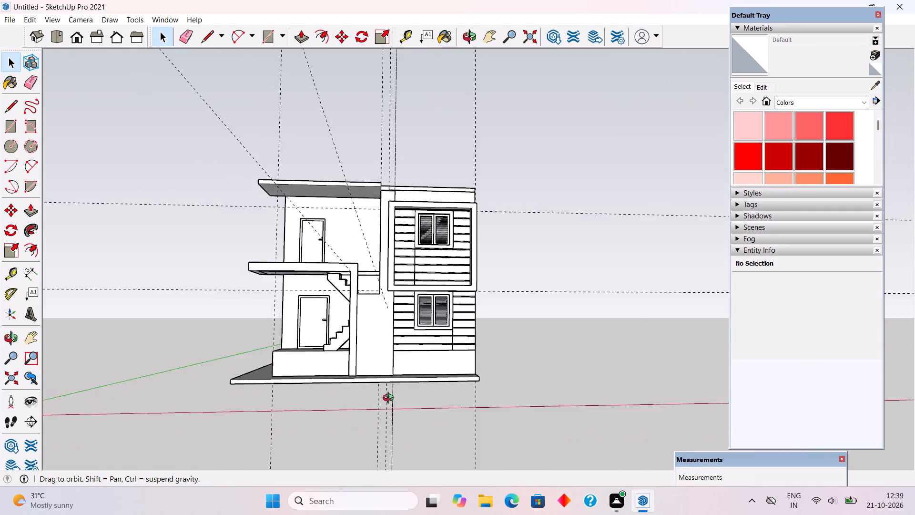
{"action": "middle_click_drag", "start_coordinate": [390, 399], "coordinate": [455, 494]}
{"action": "scroll", "coordinate": [441, 474], "scroll_direction": "up", "scroll_amount": 3}
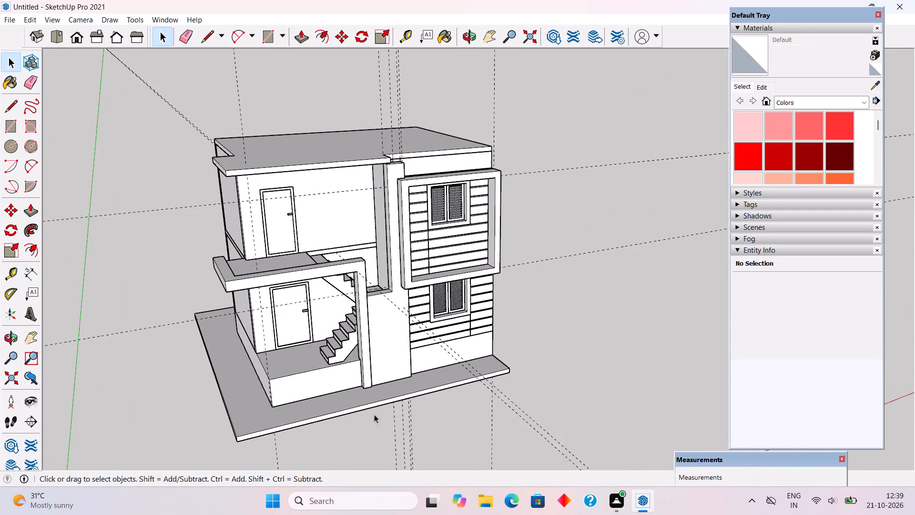
{"action": "scroll", "coordinate": [297, 404], "scroll_direction": "up", "scroll_amount": 3}
{"action": "middle_click_drag", "start_coordinate": [294, 404], "coordinate": [455, 374]}
{"action": "scroll", "coordinate": [447, 400], "scroll_direction": "up", "scroll_amount": 1}
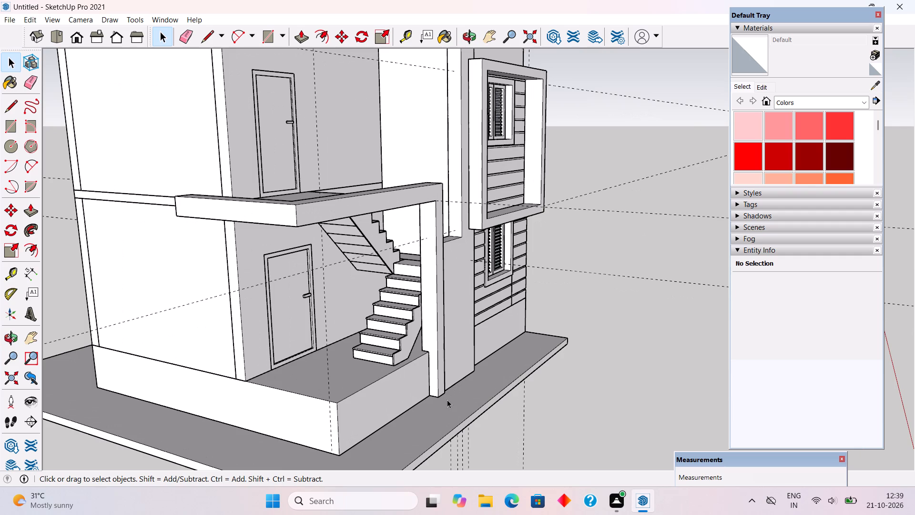
{"action": "scroll", "coordinate": [447, 400], "scroll_direction": "down", "scroll_amount": 2}
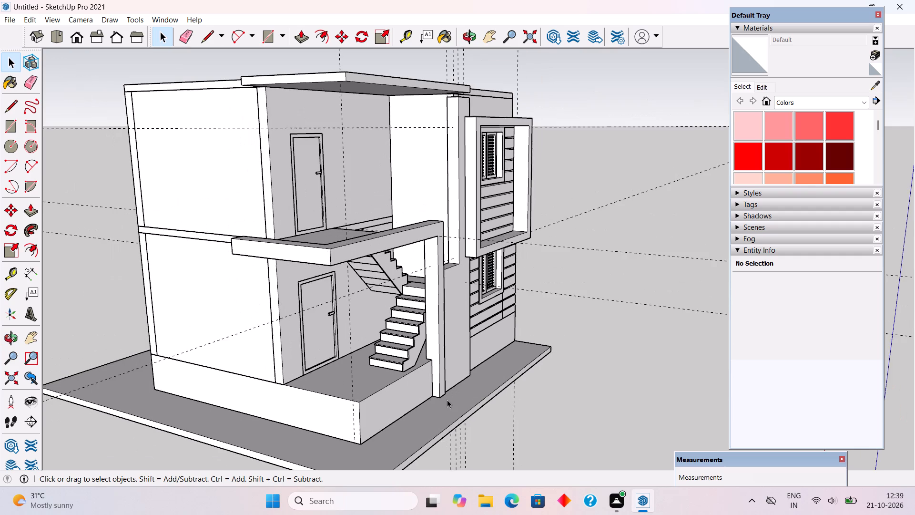
Examine the house front, the porch plinth, the entrance post and the stairs from near, far and low viewpoints.
{"action": "scroll", "coordinate": [438, 405], "scroll_direction": "up", "scroll_amount": 2}
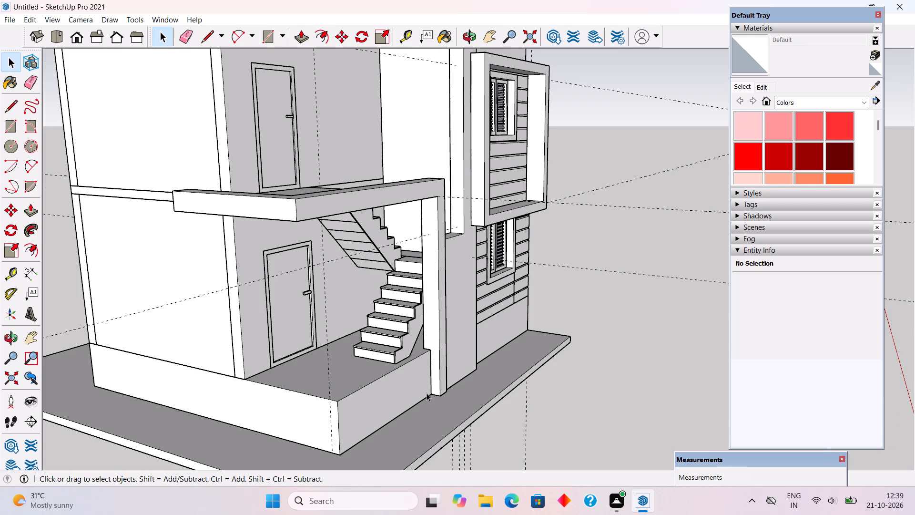
{"action": "scroll", "coordinate": [427, 393], "scroll_direction": "down", "scroll_amount": 6}
{"action": "middle_click_drag", "start_coordinate": [427, 398], "coordinate": [459, 360]}
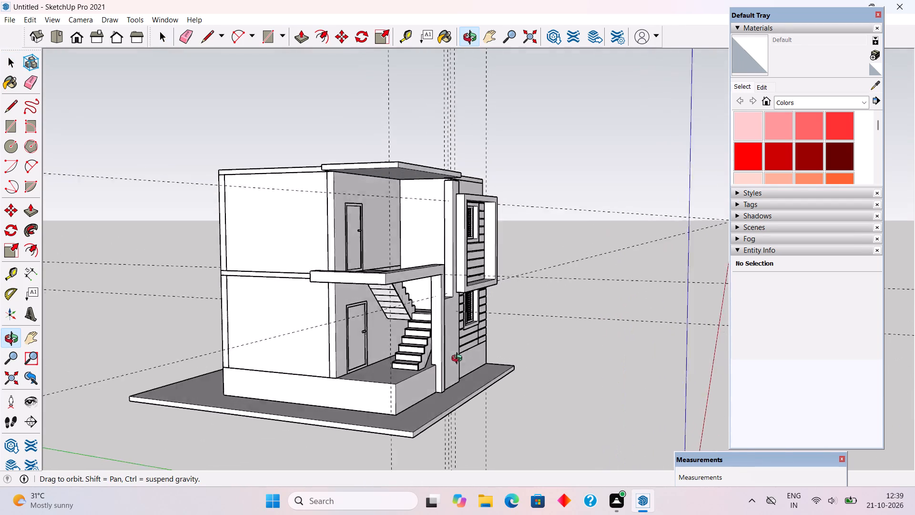
{"action": "middle_click_drag", "start_coordinate": [459, 360], "coordinate": [513, 369]}
{"action": "scroll", "coordinate": [525, 384], "scroll_direction": "down", "scroll_amount": 2}
{"action": "middle_click_drag", "start_coordinate": [507, 408], "coordinate": [426, 327]}
{"action": "scroll", "coordinate": [426, 327], "scroll_direction": "up", "scroll_amount": 2}
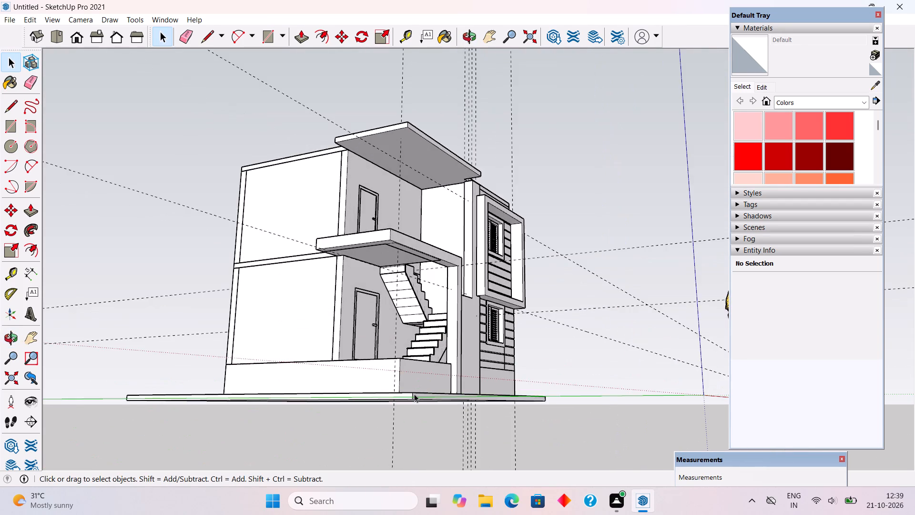
{"action": "scroll", "coordinate": [414, 394], "scroll_direction": "up", "scroll_amount": 3}
{"action": "middle_click_drag", "start_coordinate": [411, 392], "coordinate": [383, 450]}
{"action": "scroll", "coordinate": [383, 450], "scroll_direction": "up", "scroll_amount": 2}
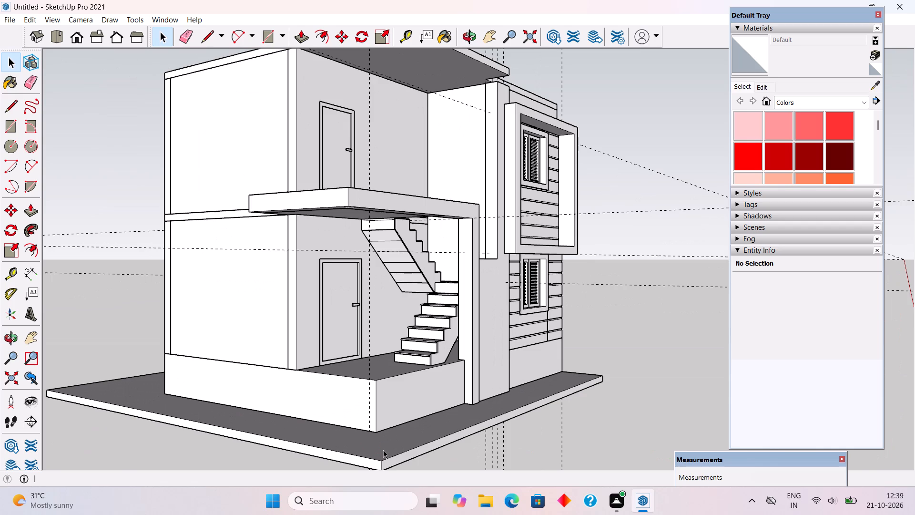
{"action": "middle_click_drag", "start_coordinate": [374, 441], "coordinate": [304, 442]}
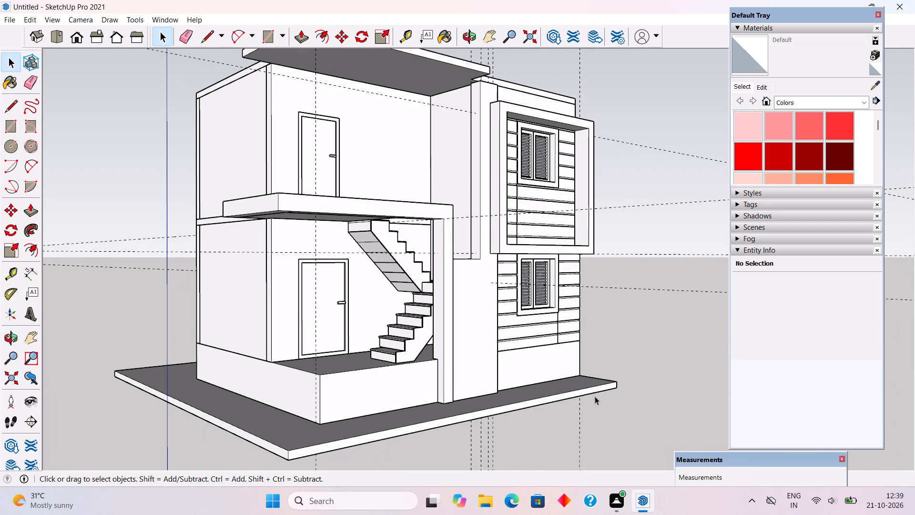
{"action": "middle_click_drag", "start_coordinate": [582, 396], "coordinate": [349, 383]}
{"action": "scroll", "coordinate": [349, 383], "scroll_direction": "up", "scroll_amount": 3}
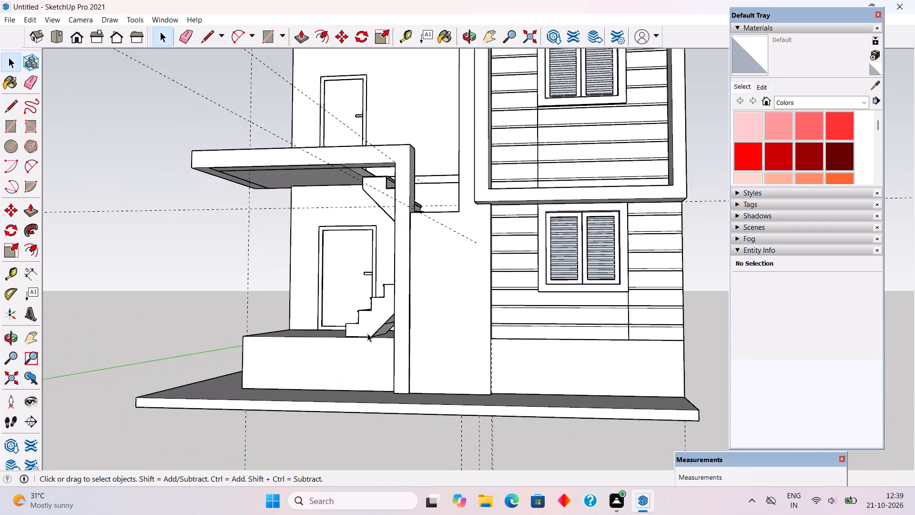
{"action": "scroll", "coordinate": [371, 330], "scroll_direction": "up", "scroll_amount": 4}
{"action": "middle_click_drag", "start_coordinate": [416, 362], "coordinate": [416, 425]}
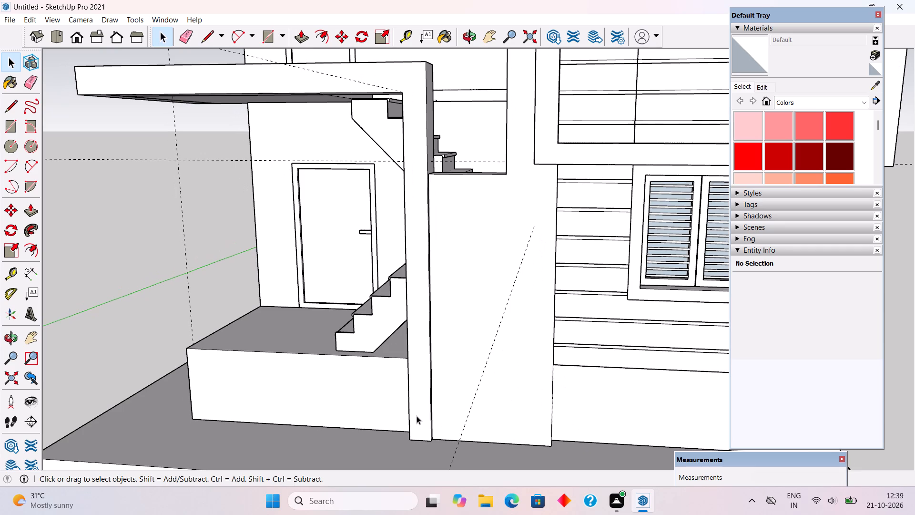
{"action": "middle_click_drag", "start_coordinate": [420, 413], "coordinate": [480, 378]}
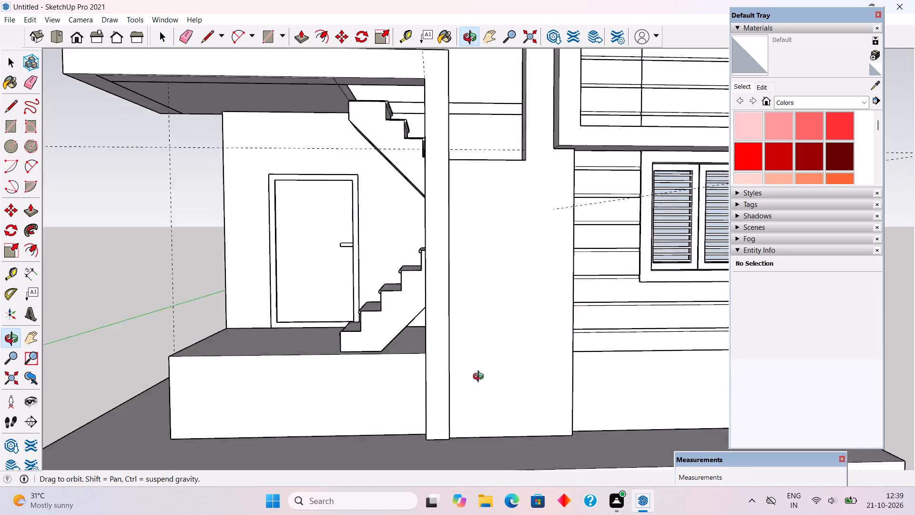
{"action": "middle_click_drag", "start_coordinate": [480, 378], "coordinate": [648, 446]}
{"action": "scroll", "coordinate": [648, 446], "scroll_direction": "down", "scroll_amount": 3}
Draw a rectangle about 6' tall and 9" wide on the ground-floor wall's end strip, starting at its top corner below the slab.
{"action": "middle_click_drag", "start_coordinate": [341, 247], "coordinate": [496, 157]}
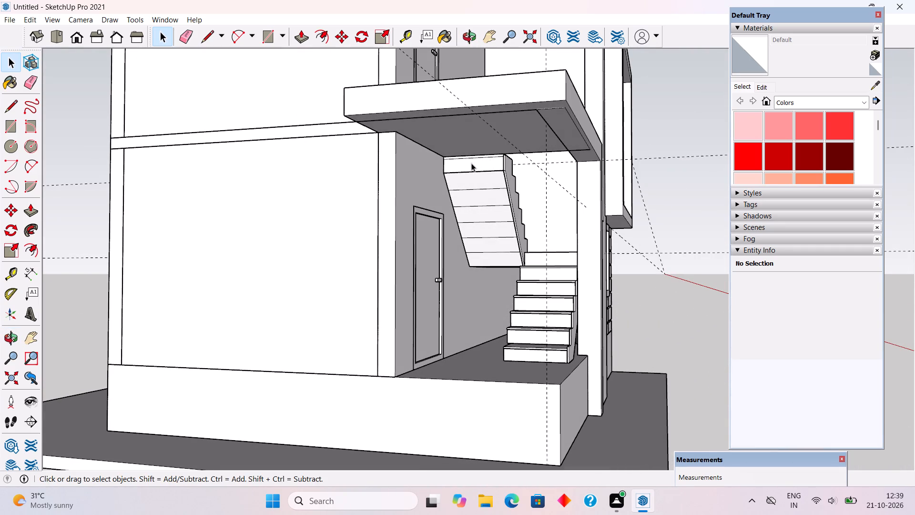
{"action": "middle_click_drag", "start_coordinate": [448, 187], "coordinate": [530, 175]}
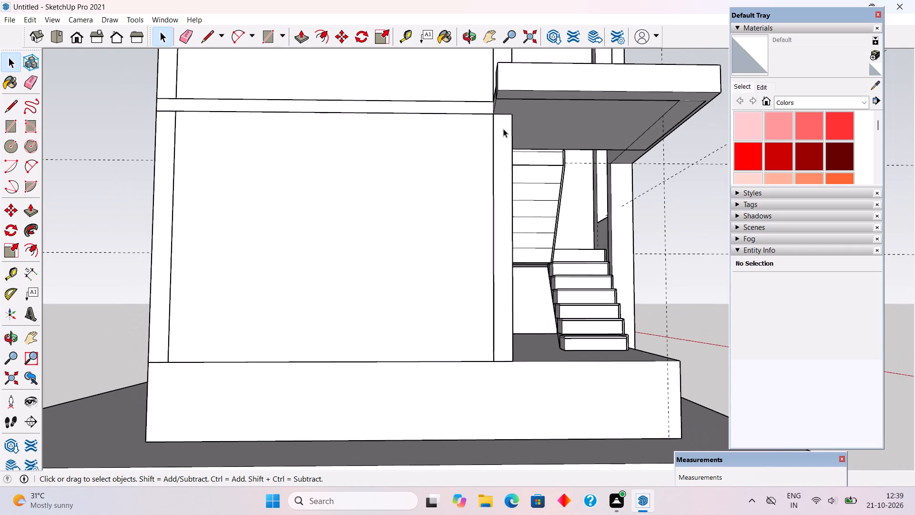
{"action": "scroll", "coordinate": [493, 102], "scroll_direction": "up", "scroll_amount": 8}
{"action": "key", "text": "r"}
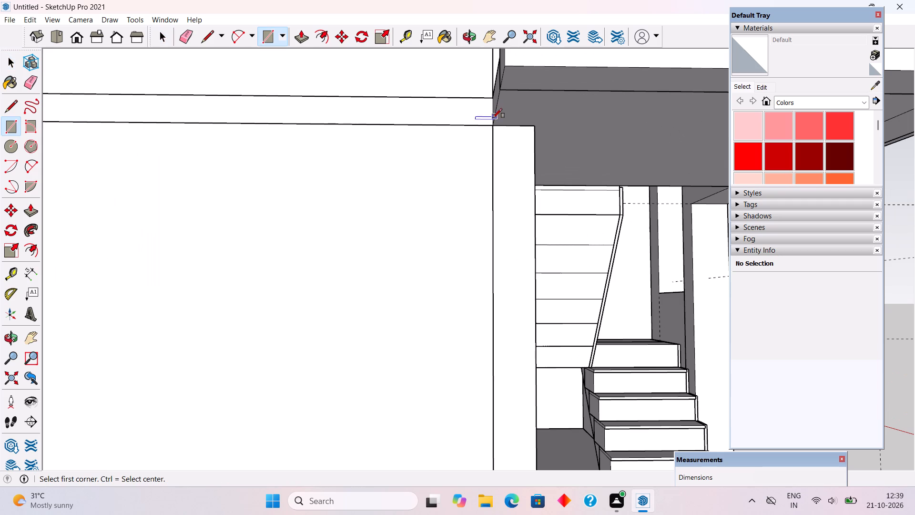
{"action": "left_click", "coordinate": [493, 127]}
{"action": "scroll", "coordinate": [503, 167], "scroll_direction": "down", "scroll_amount": 8}
{"action": "scroll", "coordinate": [506, 177], "scroll_direction": "up", "scroll_amount": 1}
{"action": "scroll", "coordinate": [506, 177], "scroll_direction": "down", "scroll_amount": 5}
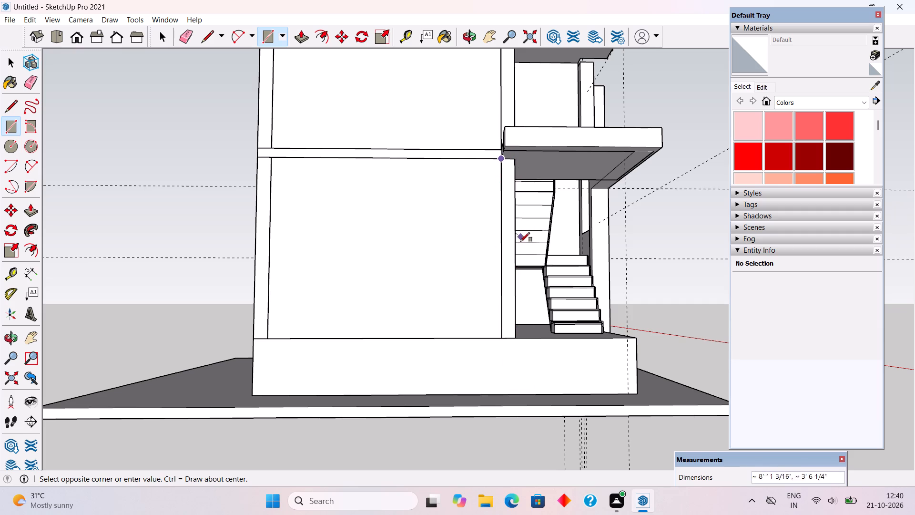
{"action": "left_click", "coordinate": [512, 268]}
Push/pull the new rectangle beside the porch 1.5' out from the wall.
{"action": "middle_click_drag", "start_coordinate": [512, 276], "coordinate": [355, 354]}
{"action": "key", "text": "space"}
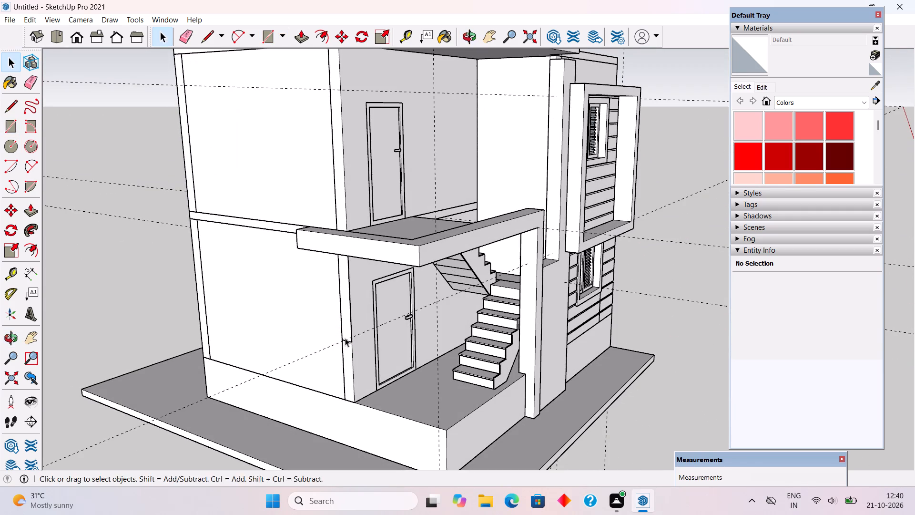
{"action": "key", "text": "p"}
{"action": "left_click", "coordinate": [345, 292]}
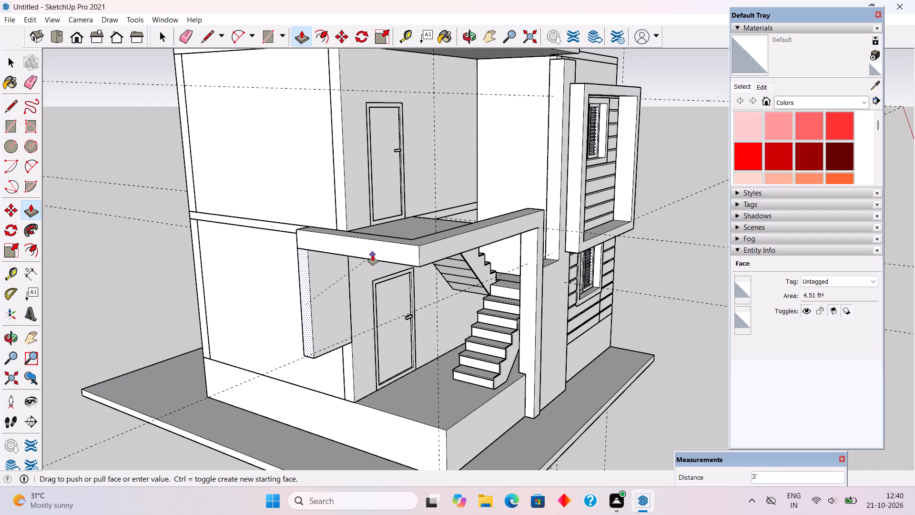
{"action": "type", "text": "1.5'"}
{"action": "key", "text": "Return"}
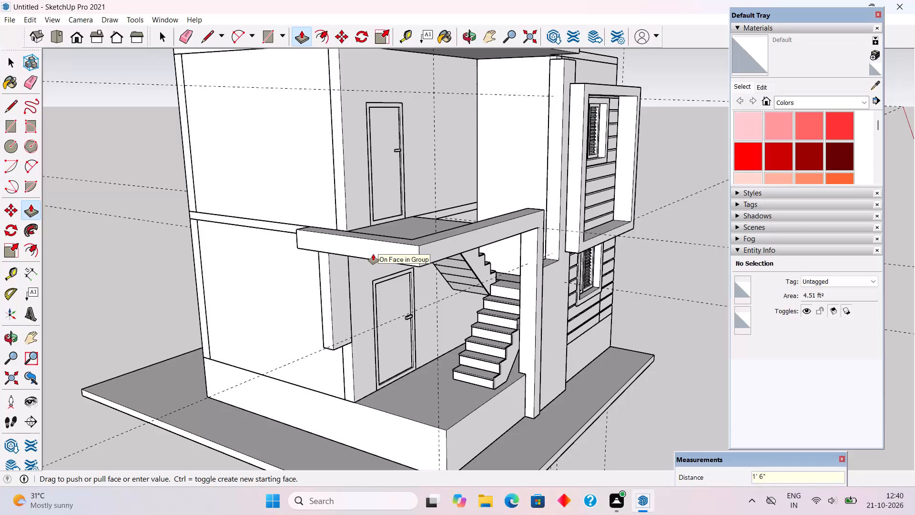
Push/pull the block's porch-facing side face 7' toward the front beam, beneath the slab.
{"action": "middle_click_drag", "start_coordinate": [349, 246], "coordinate": [144, 171]}
{"action": "scroll", "coordinate": [298, 284], "scroll_direction": "up", "scroll_amount": 5}
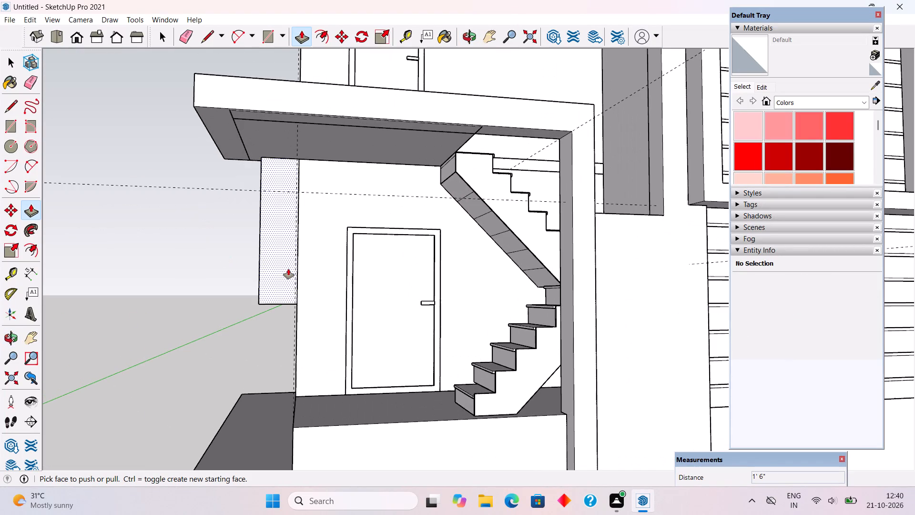
{"action": "left_click", "coordinate": [288, 269]}
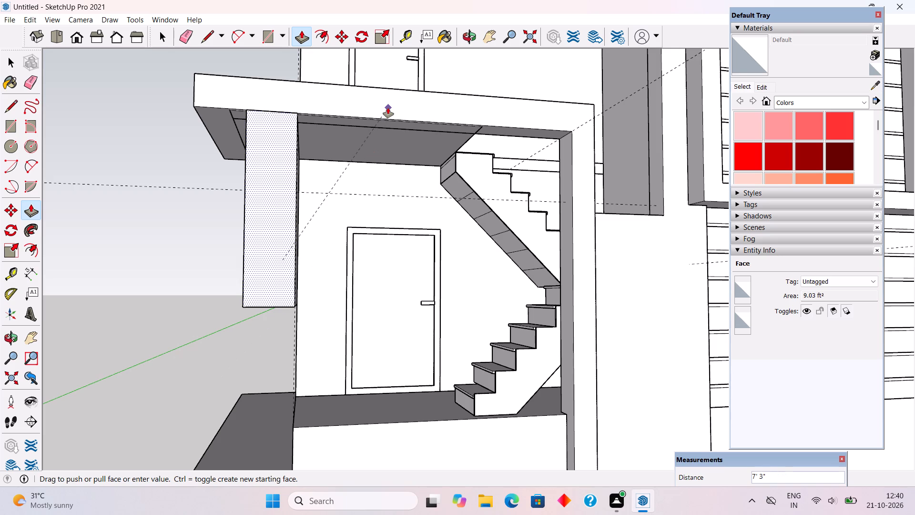
{"action": "key", "text": "7"}
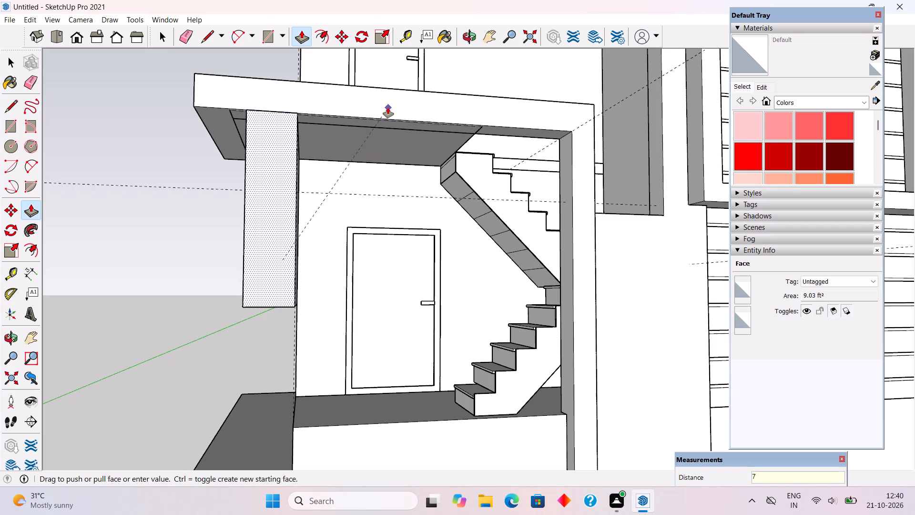
{"action": "key", "text": "apostrophe"}
{"action": "key", "text": "Return"}
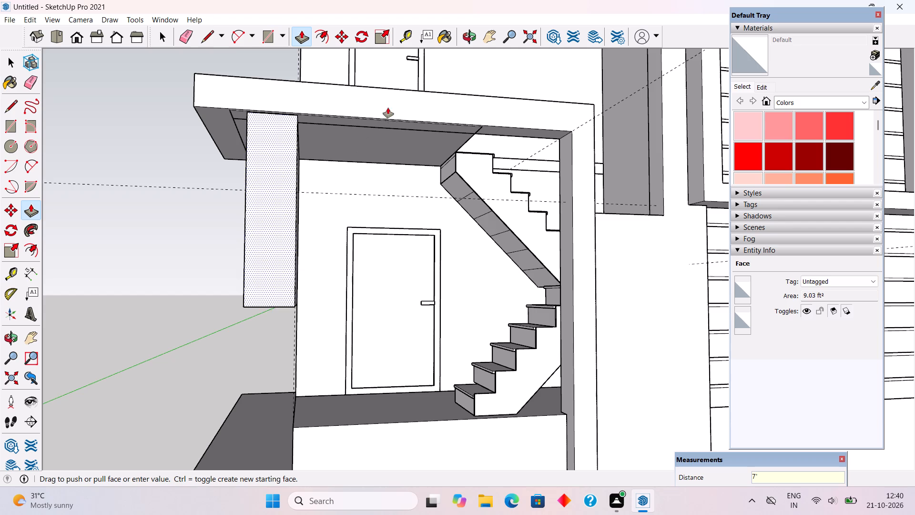
Push/pull the block's outer long face 6" outward beneath the slab, away from the door.
{"action": "middle_click_drag", "start_coordinate": [402, 121], "coordinate": [511, 108]}
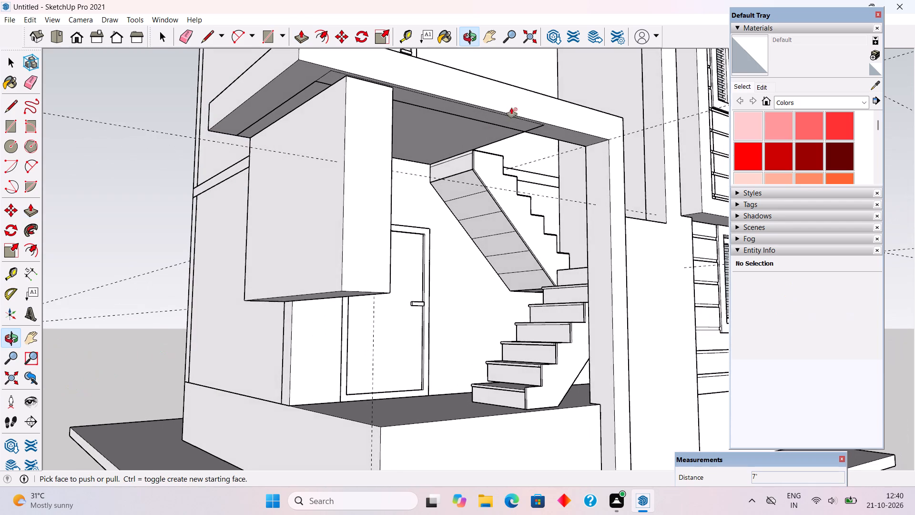
{"action": "middle_click_drag", "start_coordinate": [389, 127], "coordinate": [320, 175]}
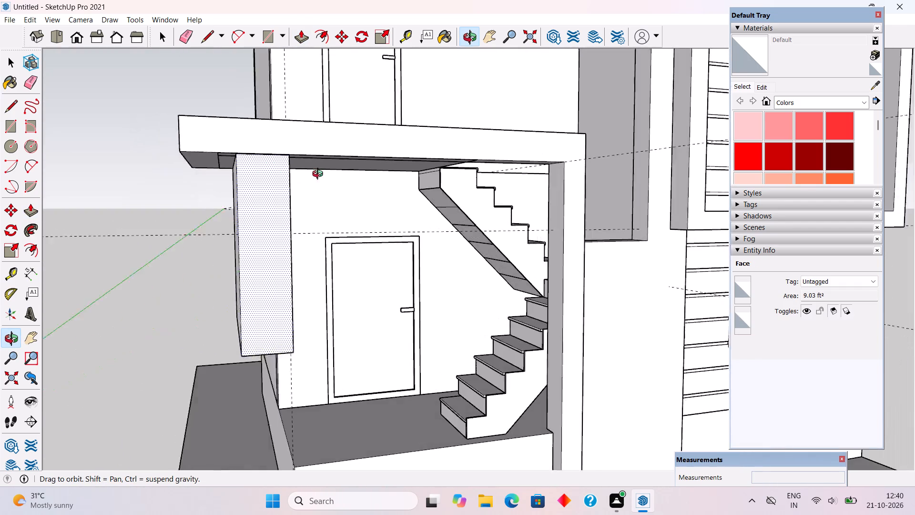
{"action": "middle_click_drag", "start_coordinate": [320, 175], "coordinate": [315, 166]}
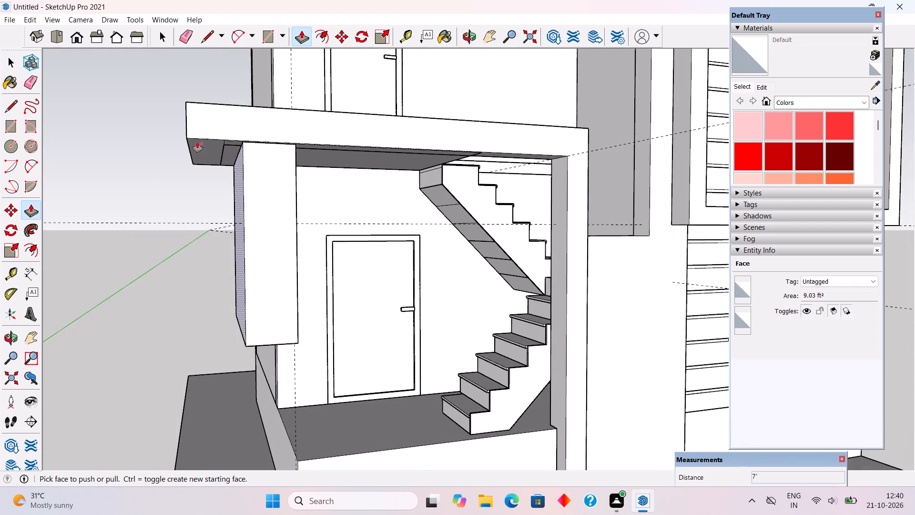
{"action": "middle_click_drag", "start_coordinate": [209, 126], "coordinate": [172, 297]}
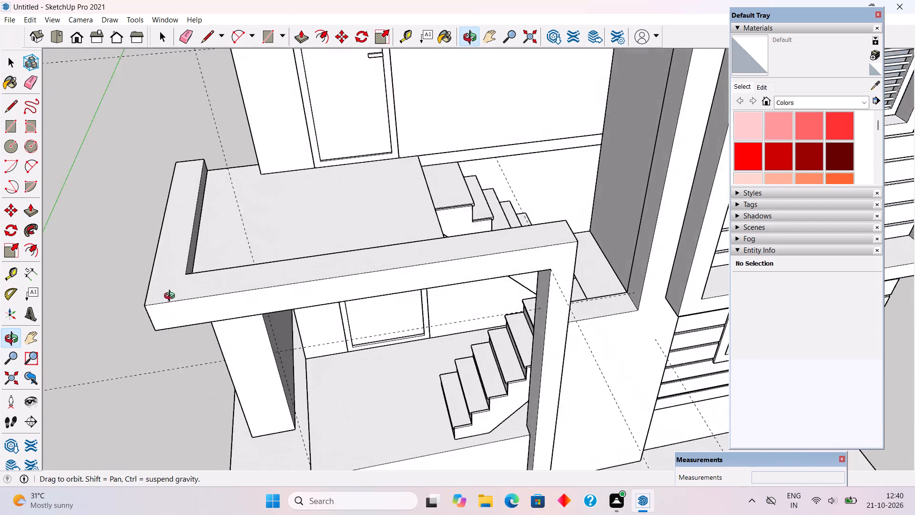
{"action": "middle_click_drag", "start_coordinate": [172, 297], "coordinate": [232, 130]}
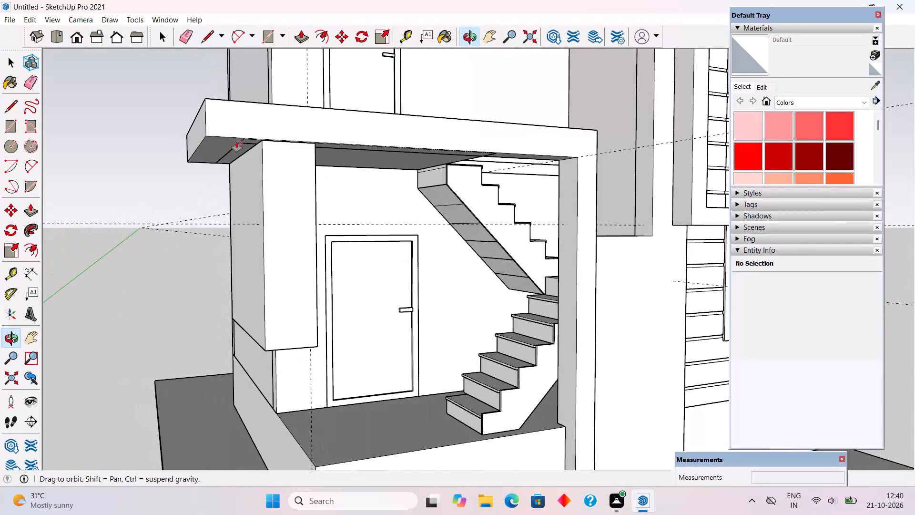
{"action": "left_click", "coordinate": [254, 203]}
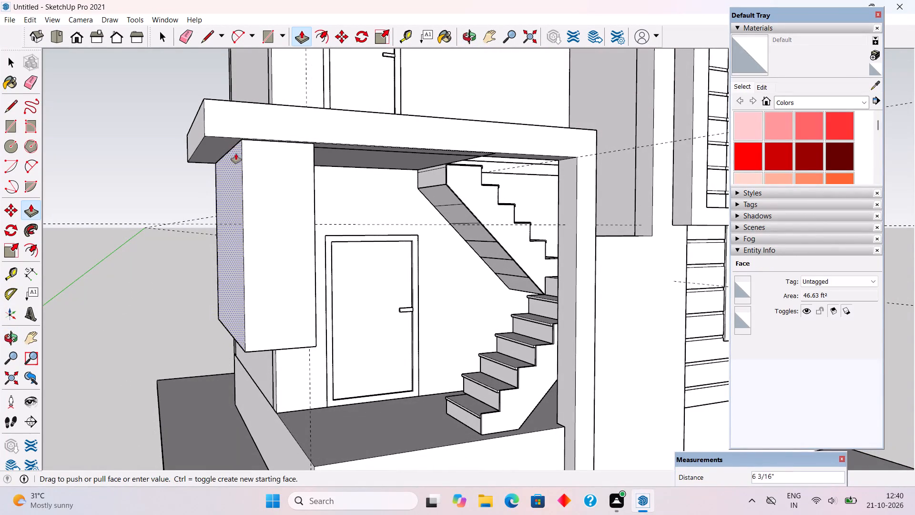
{"action": "scroll", "coordinate": [238, 168], "scroll_direction": "up", "scroll_amount": 12}
{"action": "left_click", "coordinate": [244, 101]}
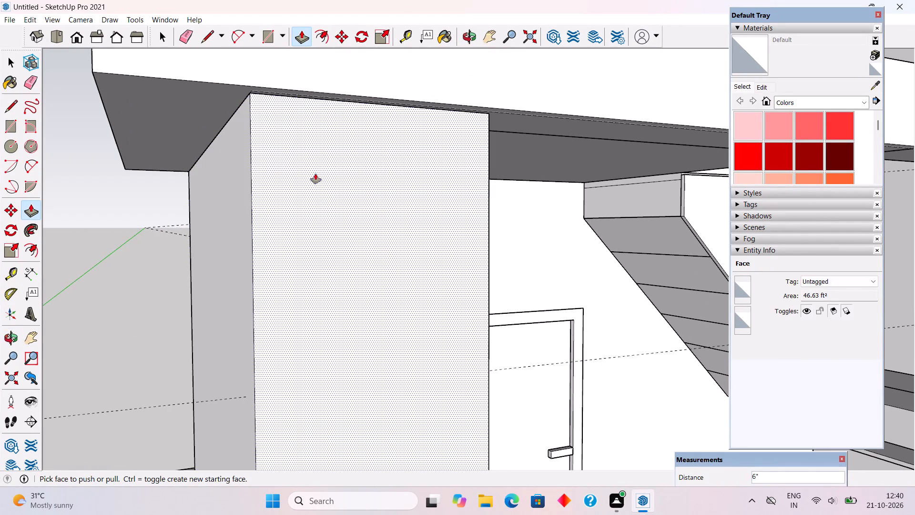
Push/pull the block's front end face back 11" to line up with the edge on the beam's underside.
{"action": "left_click", "coordinate": [331, 194]}
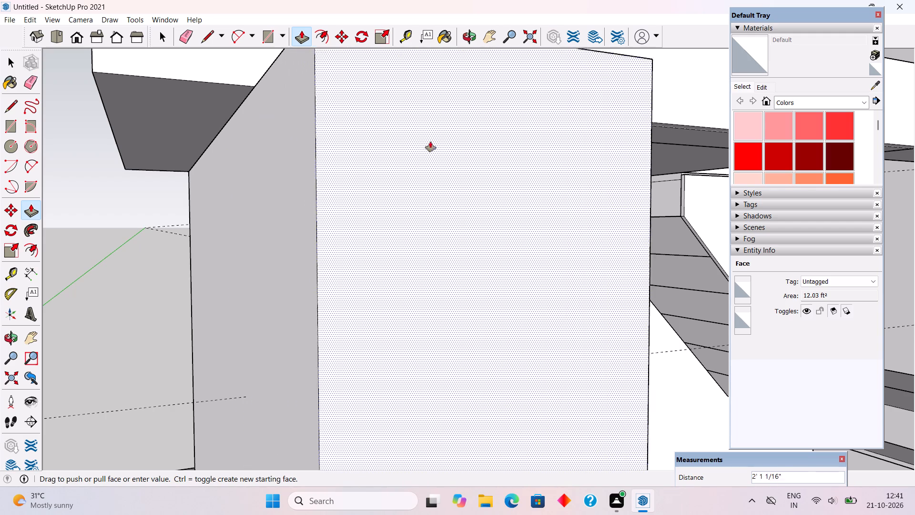
{"action": "middle_click_drag", "start_coordinate": [381, 165], "coordinate": [134, 205]}
{"action": "scroll", "coordinate": [134, 205], "scroll_direction": "down", "scroll_amount": 3}
{"action": "scroll", "coordinate": [331, 193], "scroll_direction": "down", "scroll_amount": 4}
{"action": "middle_click_drag", "start_coordinate": [414, 192], "coordinate": [426, 173]}
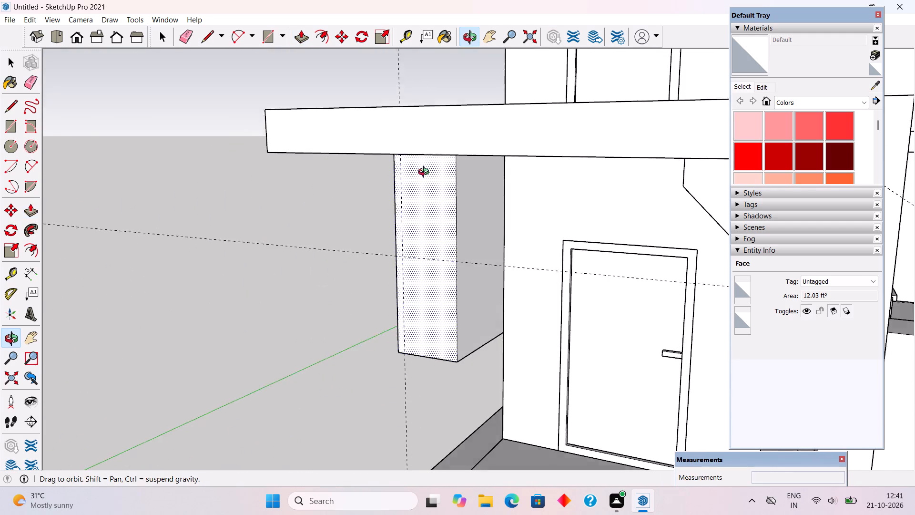
{"action": "middle_click_drag", "start_coordinate": [426, 173], "coordinate": [463, 69]}
{"action": "left_click", "coordinate": [490, 62]}
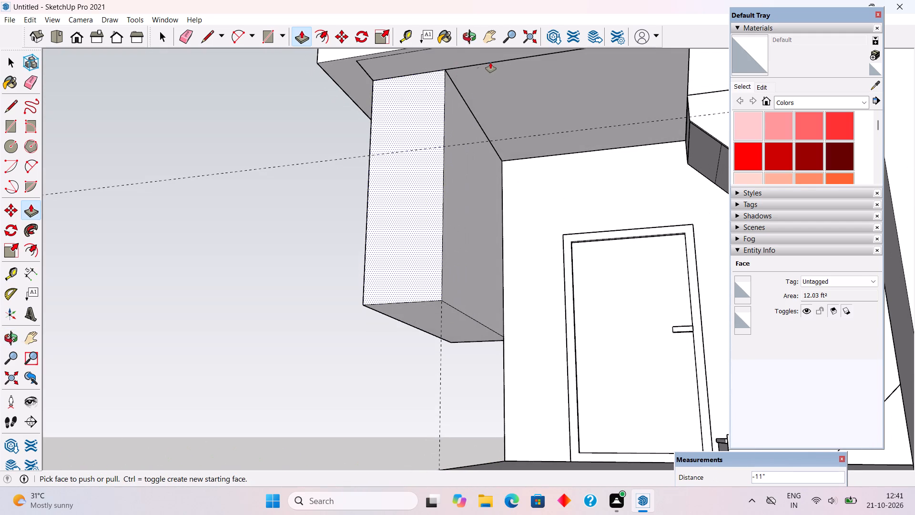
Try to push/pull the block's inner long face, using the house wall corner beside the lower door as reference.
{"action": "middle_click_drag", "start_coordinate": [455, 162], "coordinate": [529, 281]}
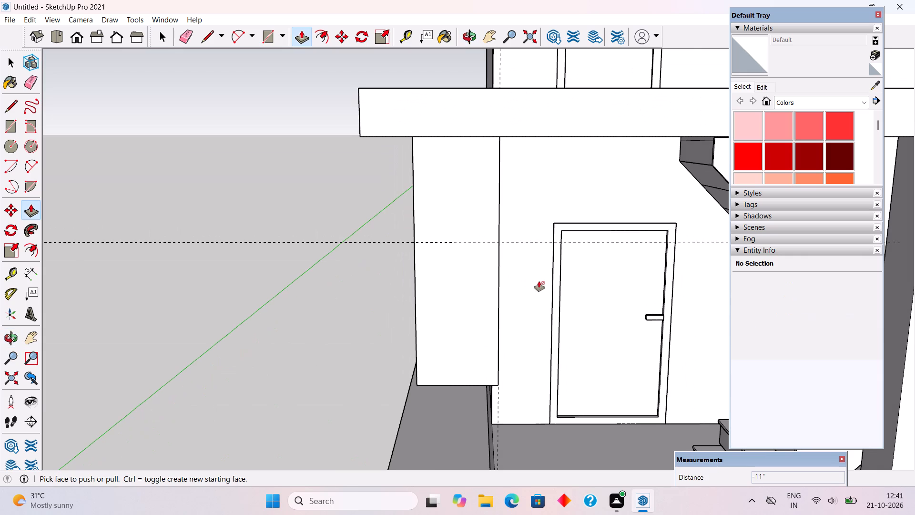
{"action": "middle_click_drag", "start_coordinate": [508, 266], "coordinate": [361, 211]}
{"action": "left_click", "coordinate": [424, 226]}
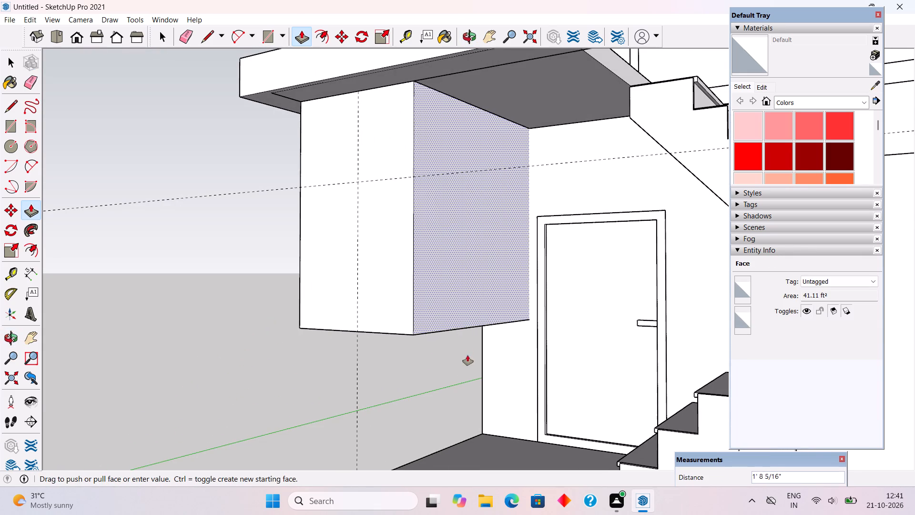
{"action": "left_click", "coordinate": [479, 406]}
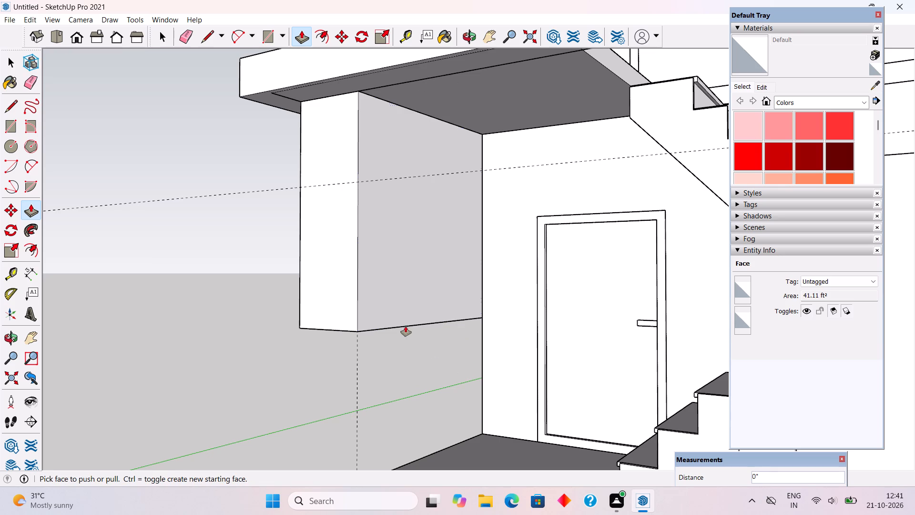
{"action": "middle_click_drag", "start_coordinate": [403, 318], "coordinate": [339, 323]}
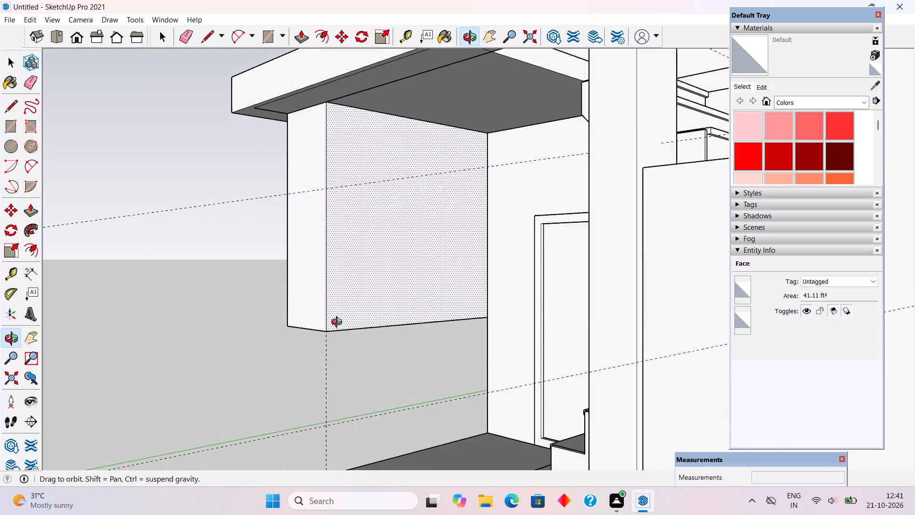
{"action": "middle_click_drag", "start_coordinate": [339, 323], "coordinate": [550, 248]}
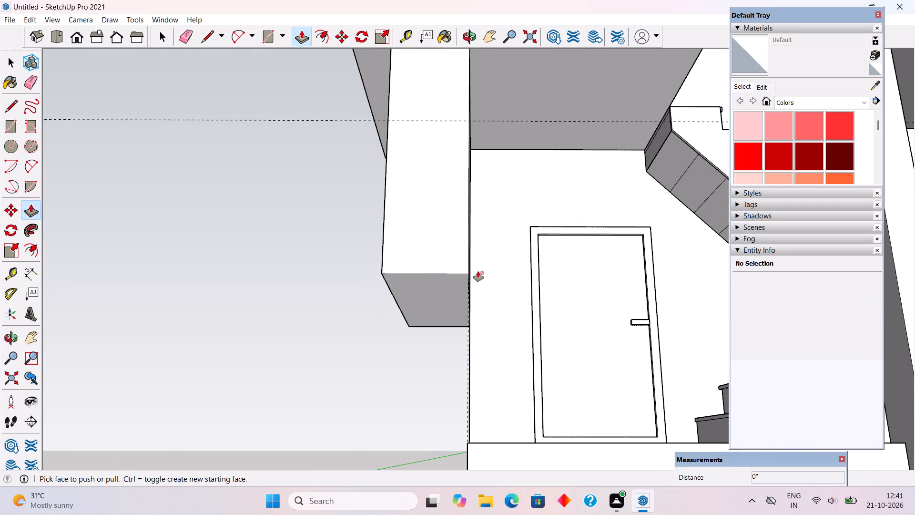
Push/pull the hanging block's front end face back 6' 1" toward the house wall.
{"action": "left_click", "coordinate": [450, 217]}
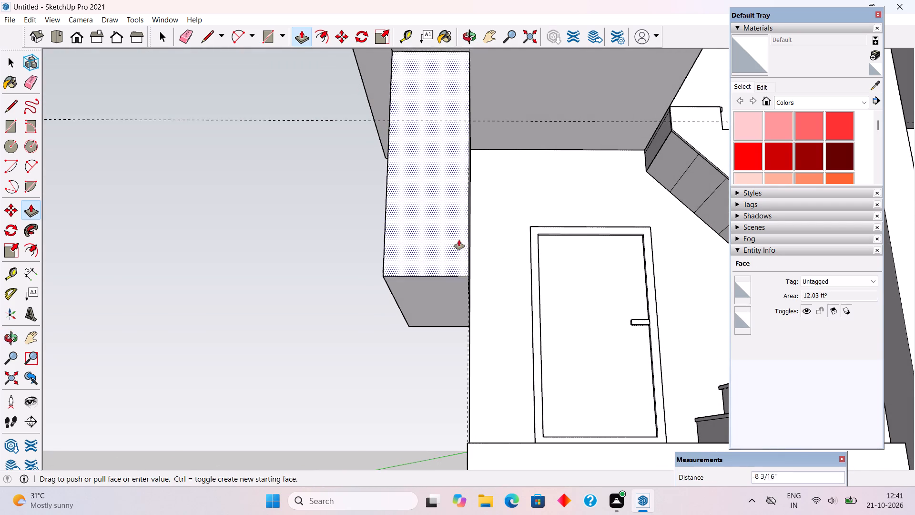
{"action": "left_click", "coordinate": [477, 323]}
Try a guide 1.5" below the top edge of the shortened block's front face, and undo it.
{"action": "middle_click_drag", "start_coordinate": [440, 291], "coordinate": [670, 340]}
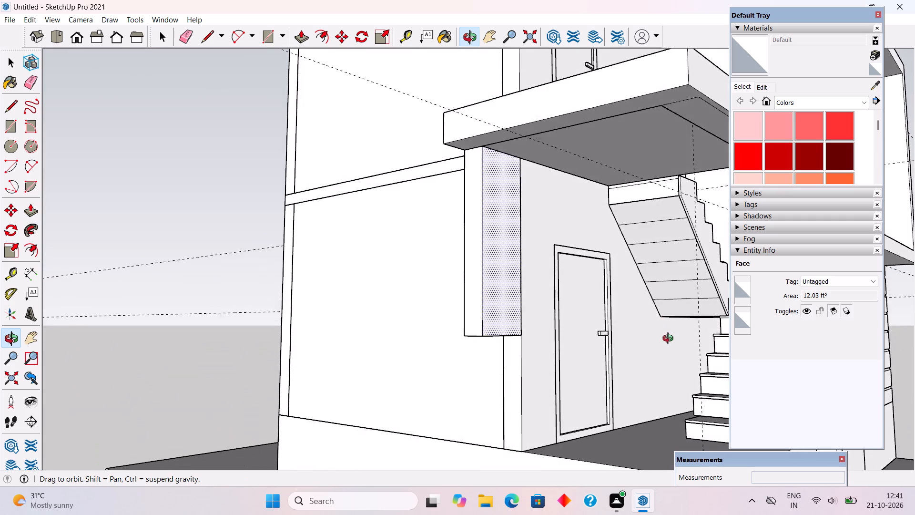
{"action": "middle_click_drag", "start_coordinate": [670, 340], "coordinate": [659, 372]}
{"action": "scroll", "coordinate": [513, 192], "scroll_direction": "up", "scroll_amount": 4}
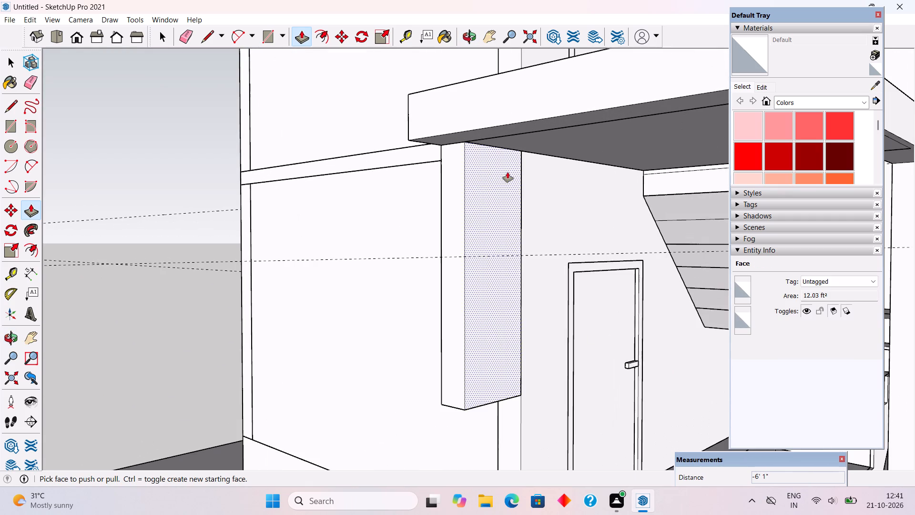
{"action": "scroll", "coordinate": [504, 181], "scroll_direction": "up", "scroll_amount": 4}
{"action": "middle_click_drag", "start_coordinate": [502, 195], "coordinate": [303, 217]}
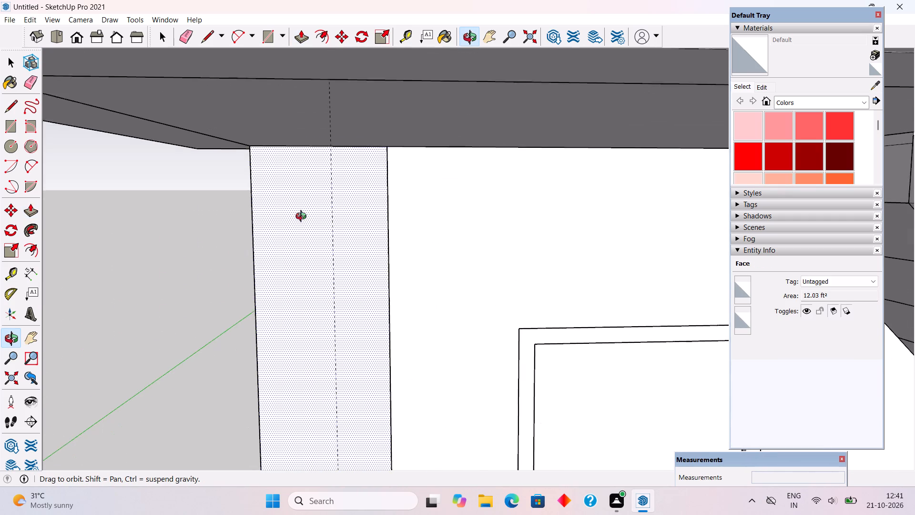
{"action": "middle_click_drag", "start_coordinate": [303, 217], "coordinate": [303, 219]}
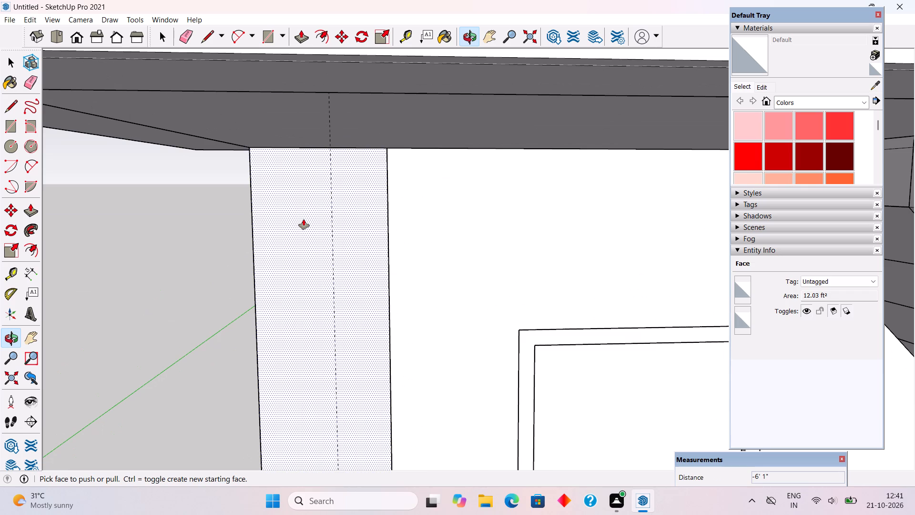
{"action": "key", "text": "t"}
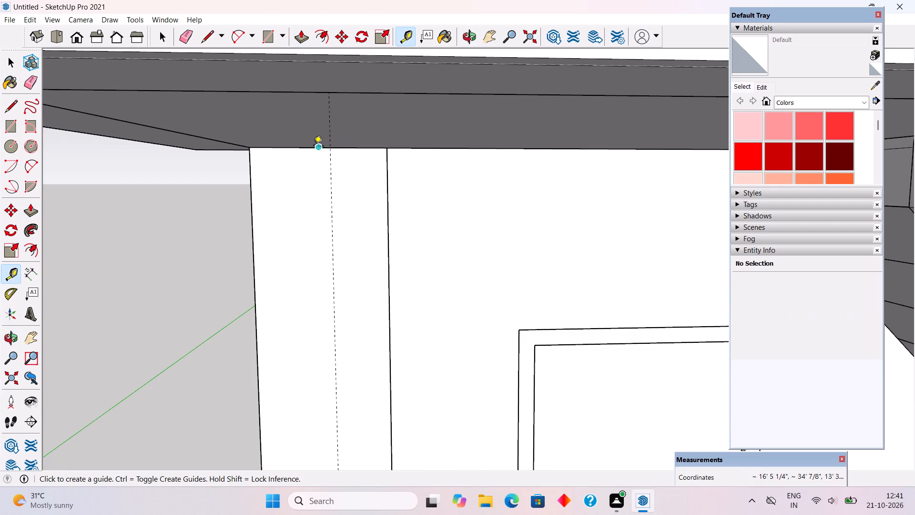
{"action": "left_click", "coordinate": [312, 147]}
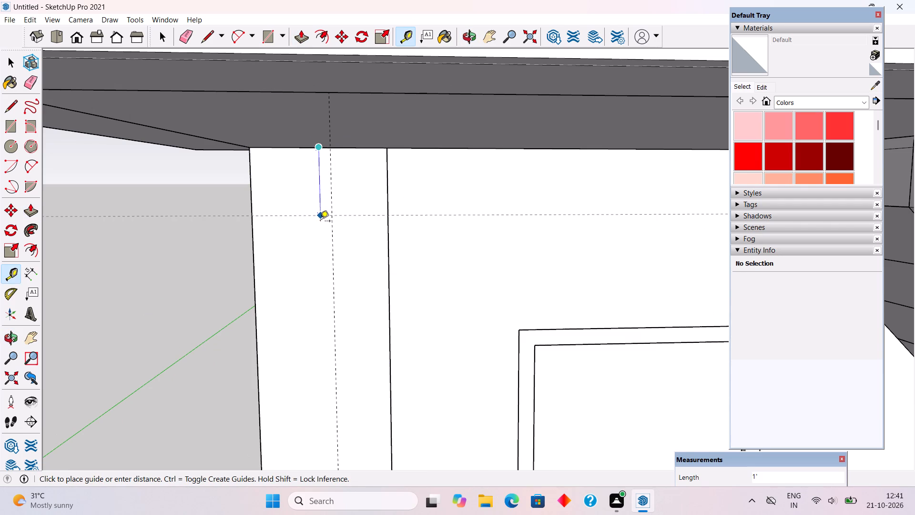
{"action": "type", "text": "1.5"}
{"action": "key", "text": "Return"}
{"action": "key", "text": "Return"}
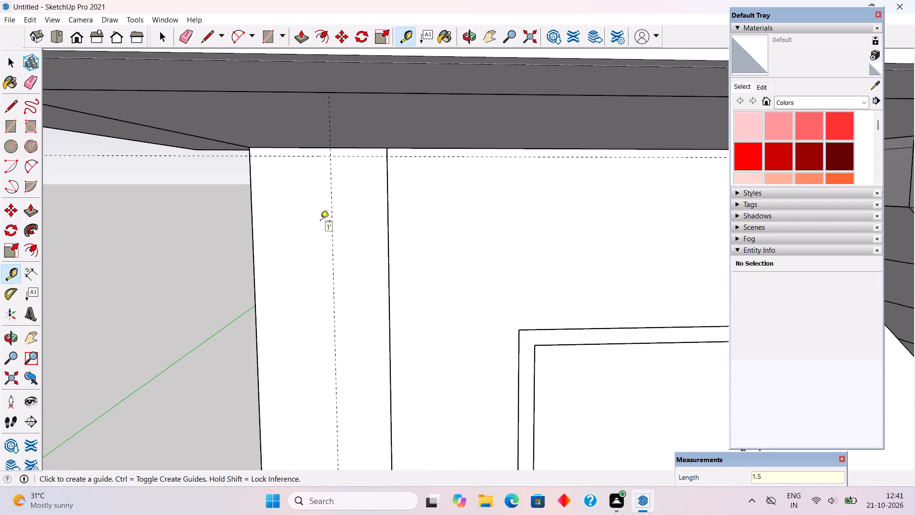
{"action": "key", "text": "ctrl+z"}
Place a guide 1.5' below the top edge of the block's front face.
{"action": "left_click", "coordinate": [299, 148]}
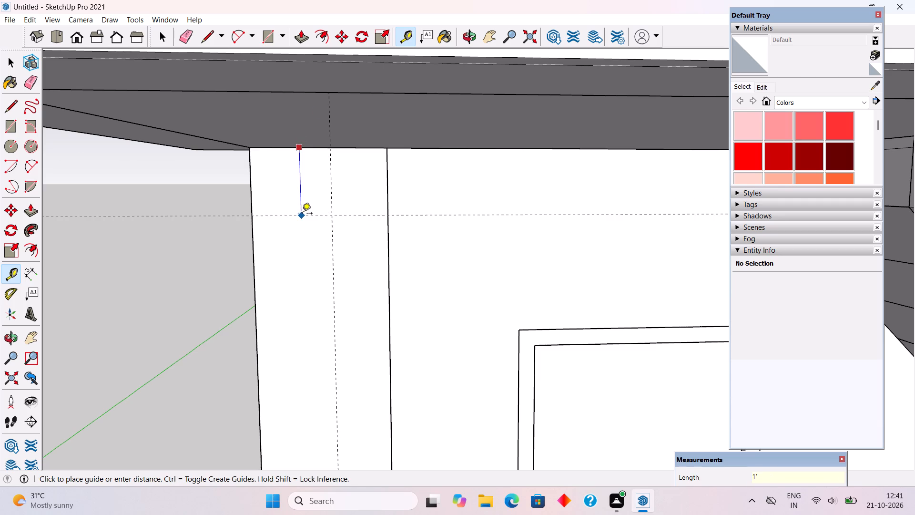
{"action": "type", "text": "1.5'"}
{"action": "key", "text": "Return"}
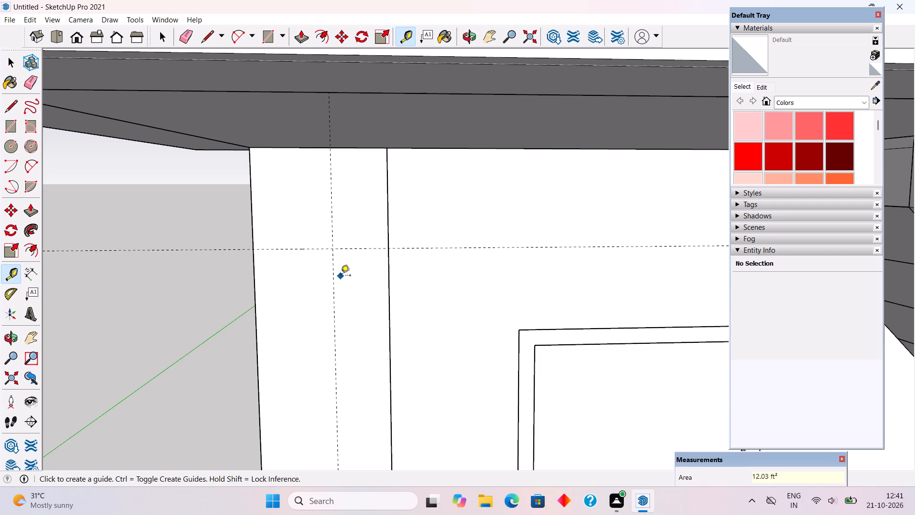
{"action": "key", "text": "space"}
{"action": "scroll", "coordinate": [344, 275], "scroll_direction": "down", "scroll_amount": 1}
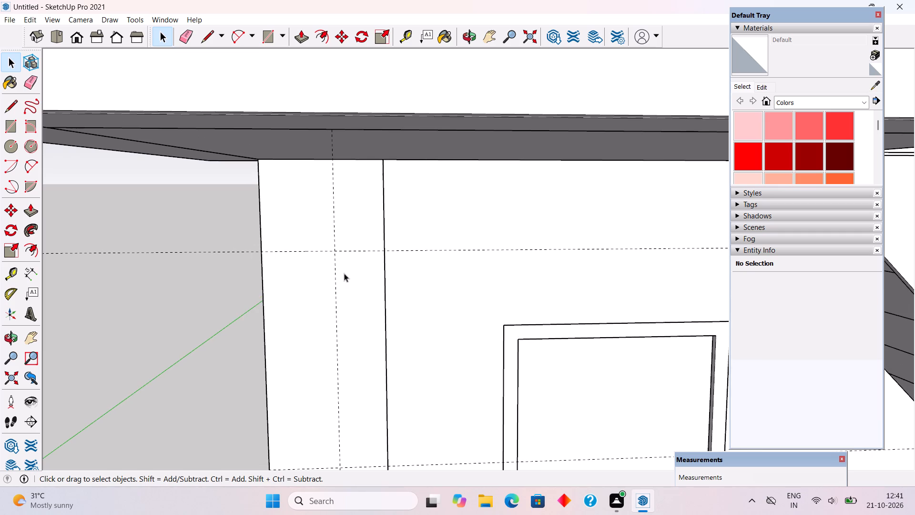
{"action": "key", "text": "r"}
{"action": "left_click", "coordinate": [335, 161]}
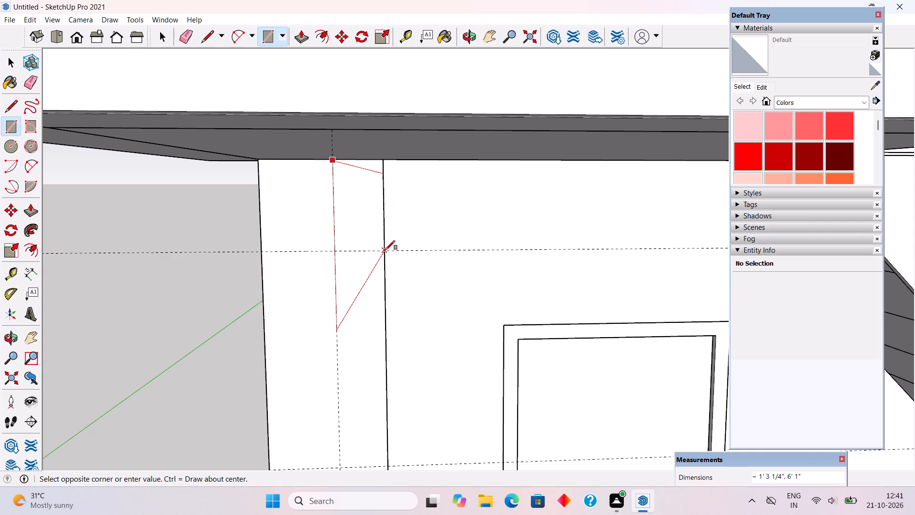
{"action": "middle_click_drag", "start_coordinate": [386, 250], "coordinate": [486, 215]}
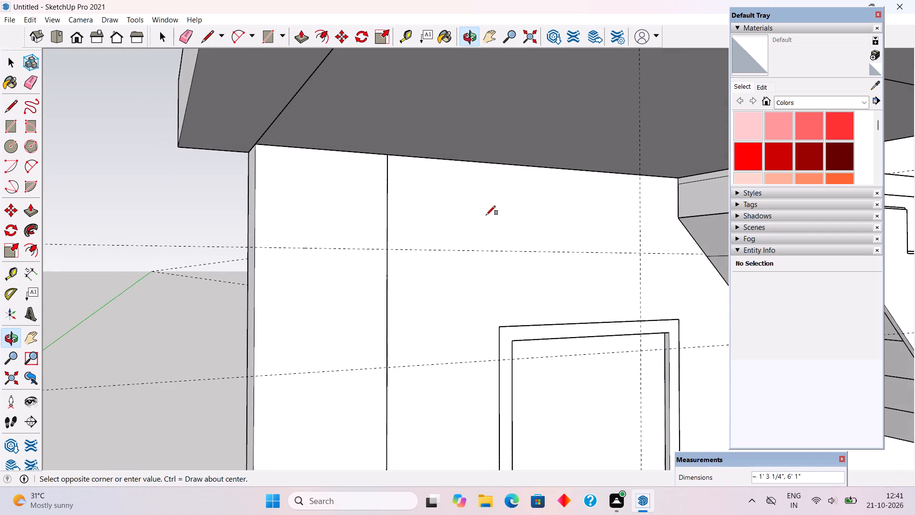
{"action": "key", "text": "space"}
Place a vertical guide on the block's front face, 1.5' outward from its edge nearest the lower door.
{"action": "key", "text": "t"}
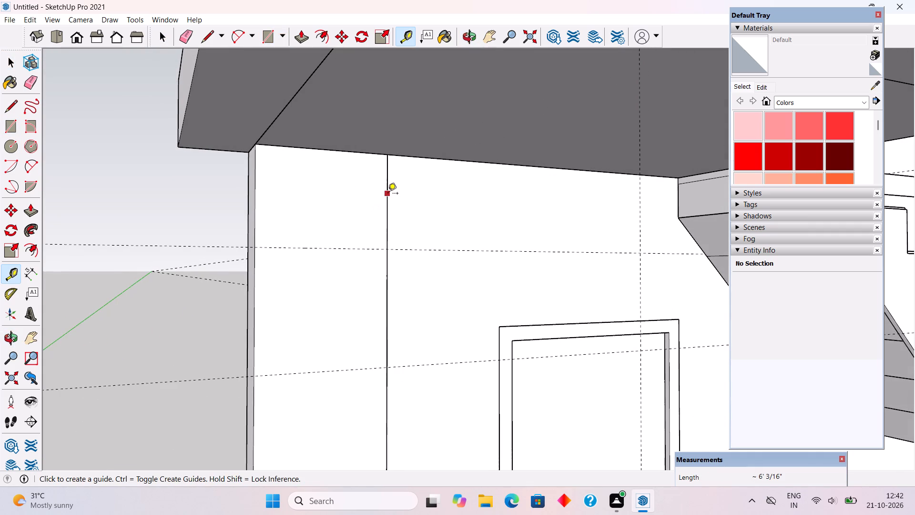
{"action": "left_click", "coordinate": [388, 194]}
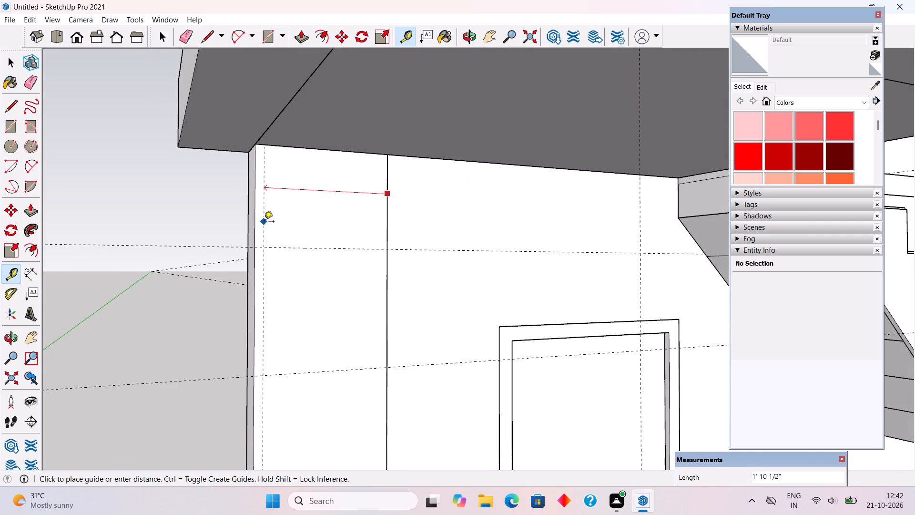
{"action": "type", "text": "1.5'"}
{"action": "key", "text": "Return"}
{"action": "key", "text": "space"}
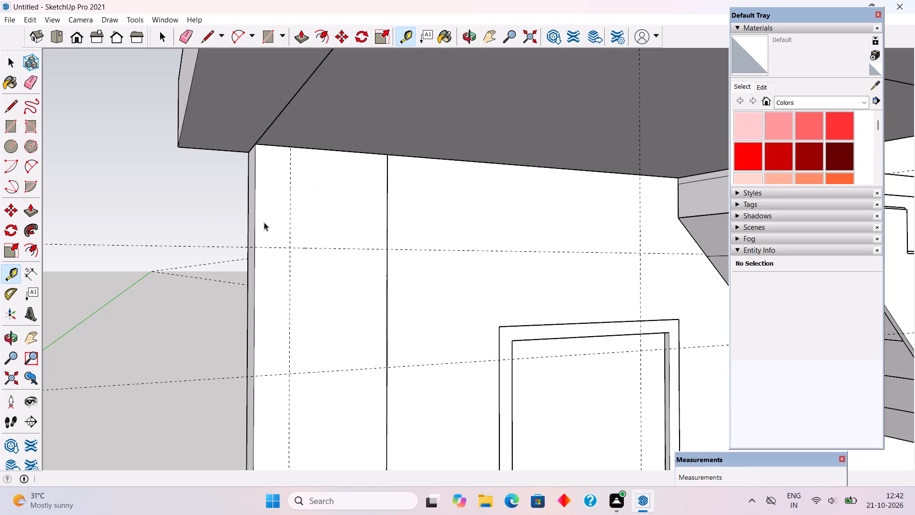
Draw a 2' by 1' 6" rectangle across the top of the block's front face, down to the horizontal guide.
{"action": "key", "text": "r"}
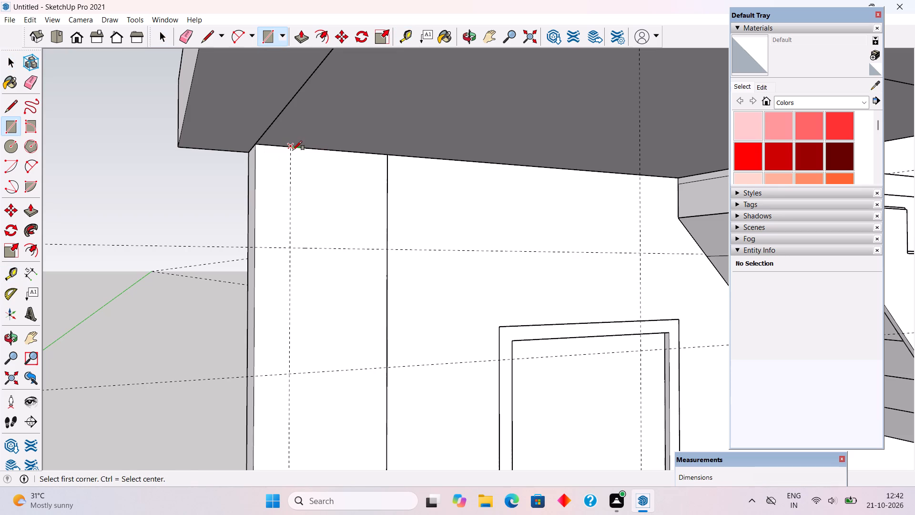
{"action": "left_click", "coordinate": [258, 144]}
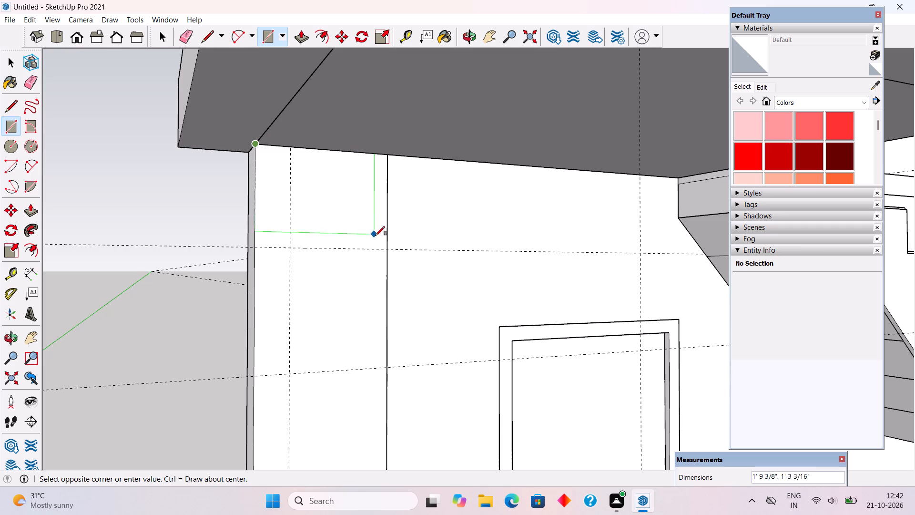
{"action": "left_click", "coordinate": [388, 251]}
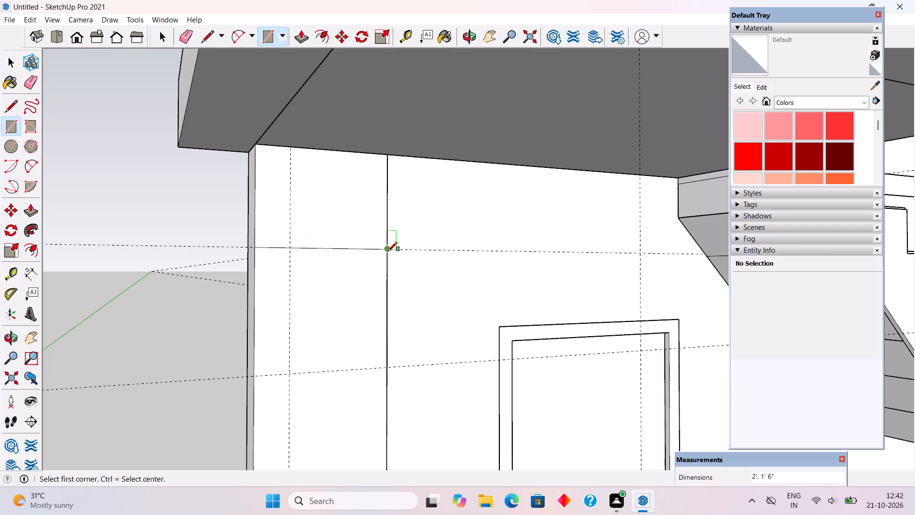
Push/pull the top rectangle 6' 1" forward beneath the slab, up to the edge on the front beam's underside.
{"action": "key", "text": "p"}
{"action": "left_click", "coordinate": [357, 227]}
{"action": "scroll", "coordinate": [399, 195], "scroll_direction": "down", "scroll_amount": 5}
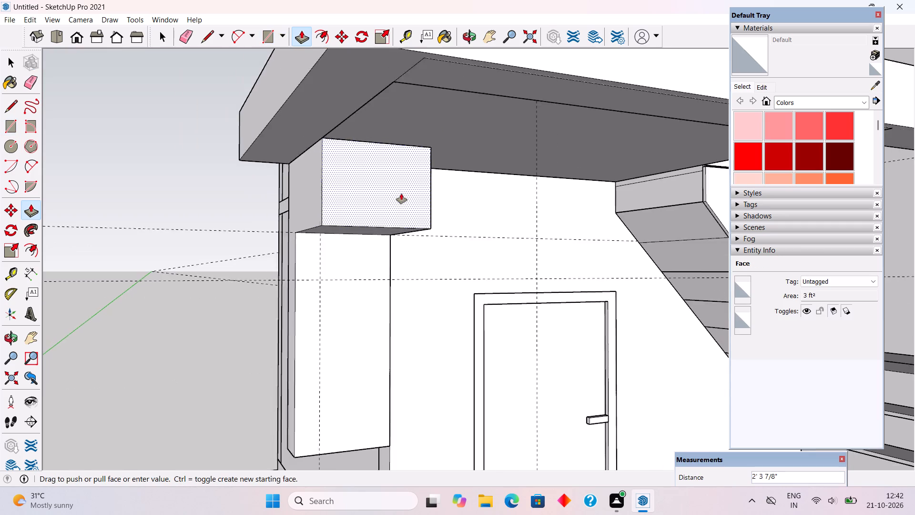
{"action": "scroll", "coordinate": [401, 194], "scroll_direction": "down", "scroll_amount": 3}
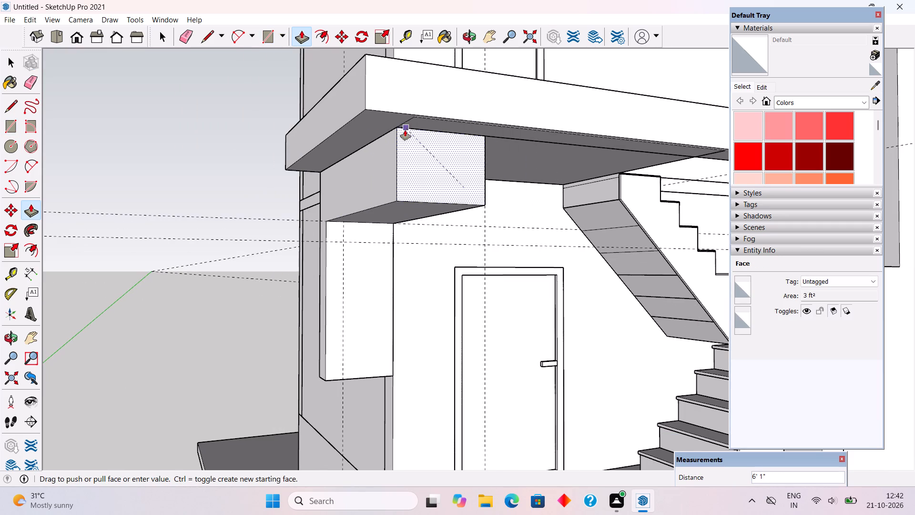
{"action": "left_click", "coordinate": [405, 130]}
Push/pull the L-shaped block's outer side face 9 9/16" inward, toward the door.
{"action": "middle_click_drag", "start_coordinate": [461, 165], "coordinate": [278, 189]}
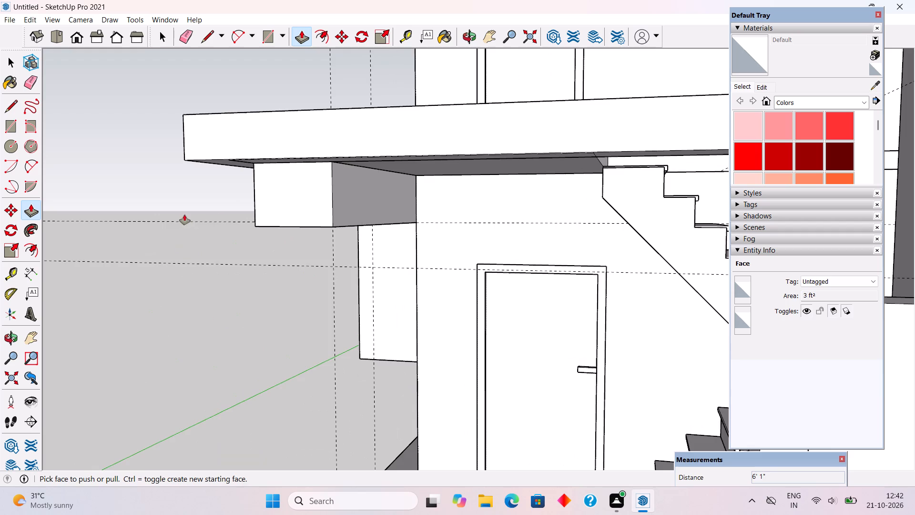
{"action": "middle_click_drag", "start_coordinate": [346, 215], "coordinate": [508, 188]}
{"action": "left_click", "coordinate": [332, 186]}
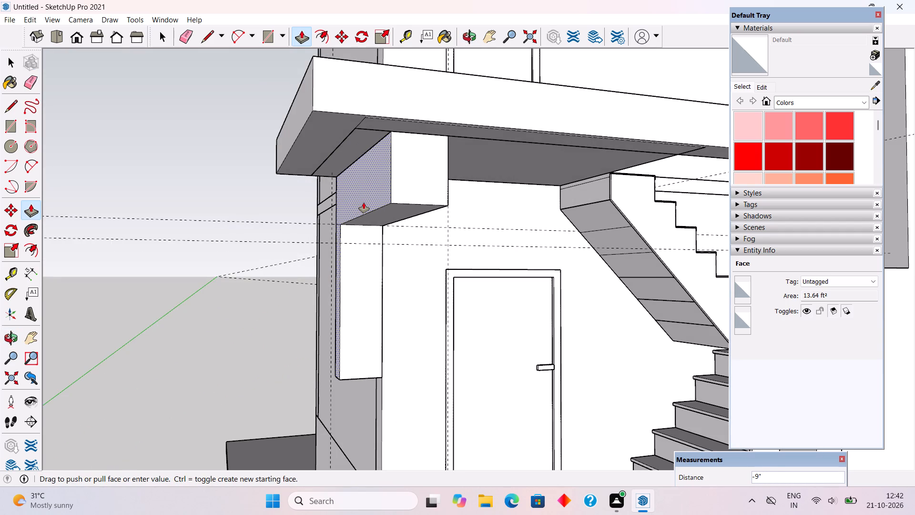
{"action": "left_click", "coordinate": [364, 203]}
Split the overhead arm's door-side face with a full-height 1' 6" vertical line along a guide 1' behind its front edge.
{"action": "middle_click_drag", "start_coordinate": [414, 234], "coordinate": [211, 257]}
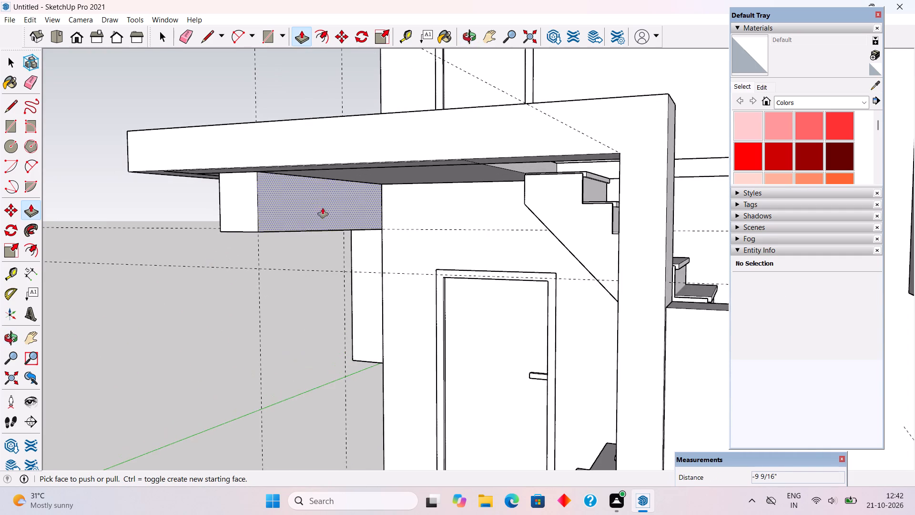
{"action": "scroll", "coordinate": [324, 201], "scroll_direction": "up", "scroll_amount": 8}
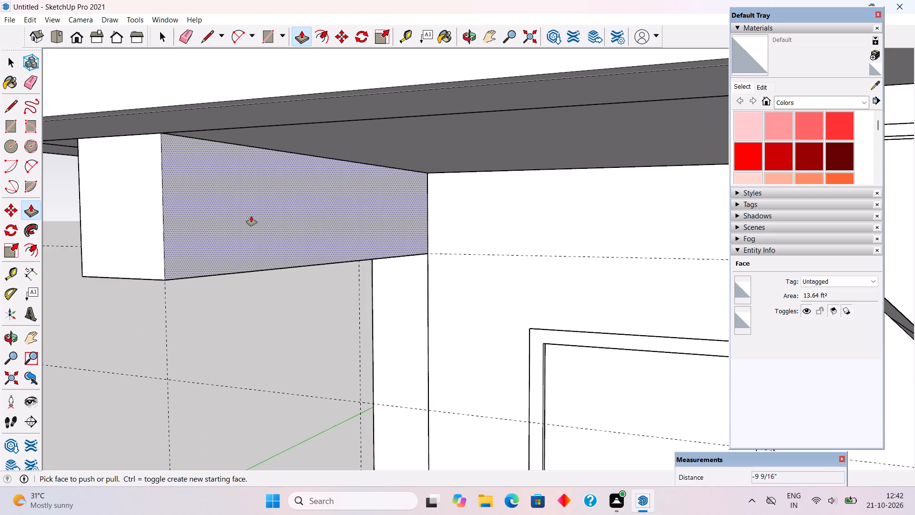
{"action": "key", "text": "t"}
{"action": "left_click", "coordinate": [141, 237]}
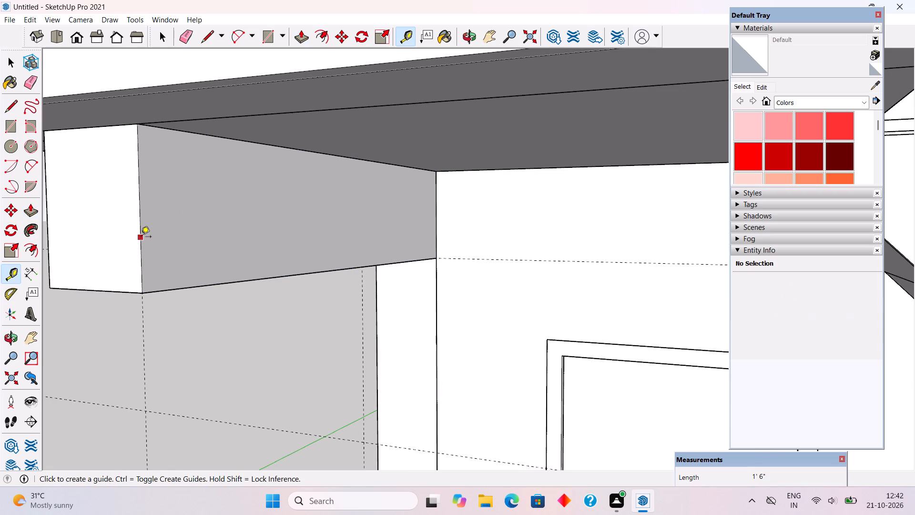
{"action": "type", "text": "1'"}
{"action": "key", "text": "Return"}
{"action": "key", "text": "l"}
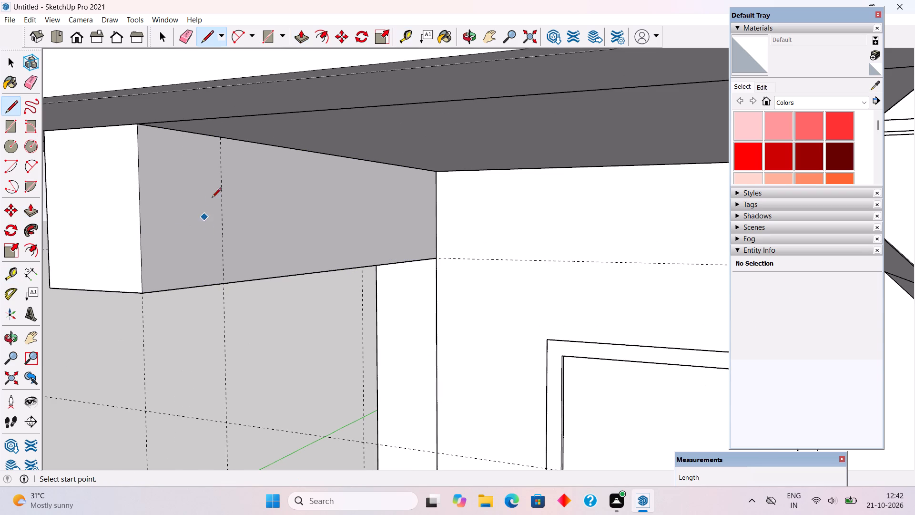
{"action": "left_click", "coordinate": [219, 140]}
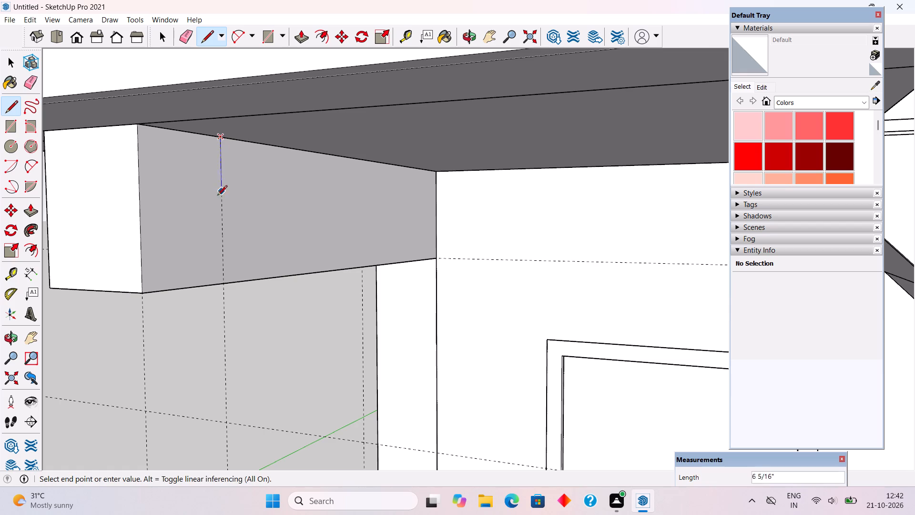
{"action": "left_click", "coordinate": [224, 283]}
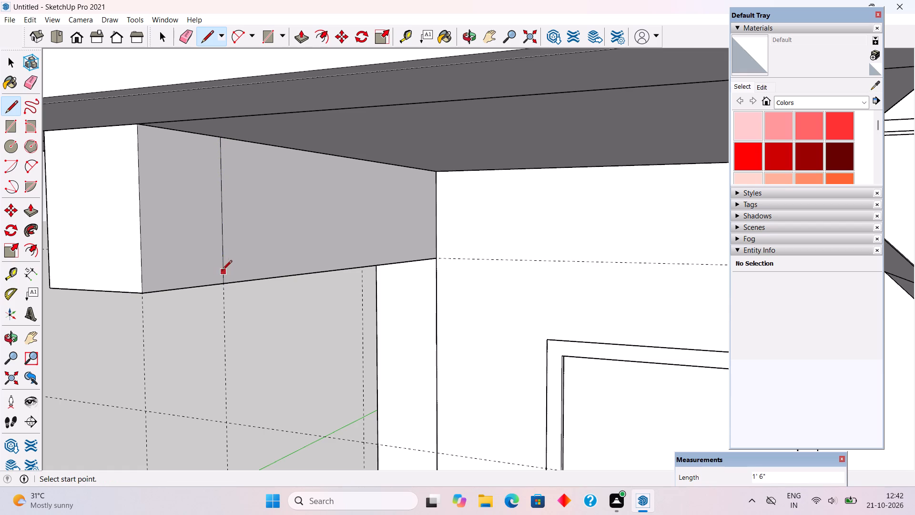
Push/pull the 1'-wide front strip 8' 10" across the entrance beneath the slab, toward the far porch wall.
{"action": "key", "text": "p"}
{"action": "left_click", "coordinate": [175, 262]}
{"action": "scroll", "coordinate": [272, 224], "scroll_direction": "down", "scroll_amount": 10}
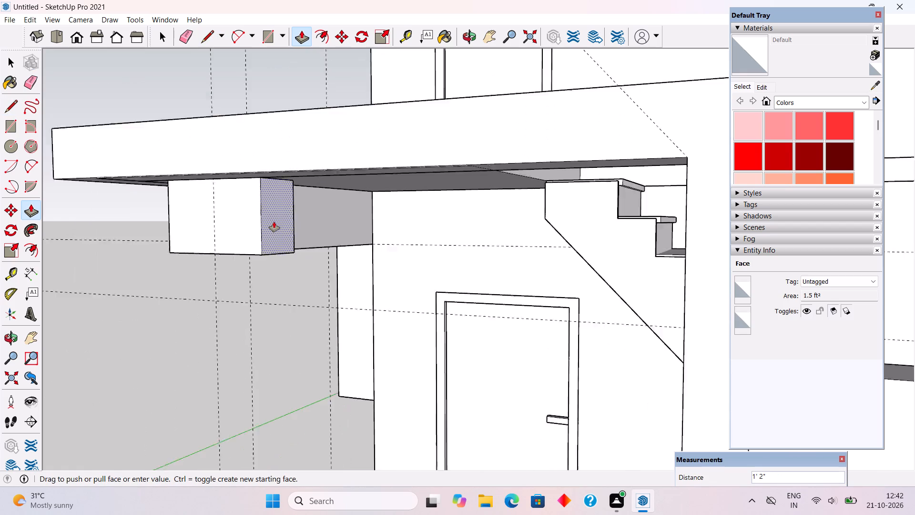
{"action": "scroll", "coordinate": [274, 222], "scroll_direction": "down", "scroll_amount": 2}
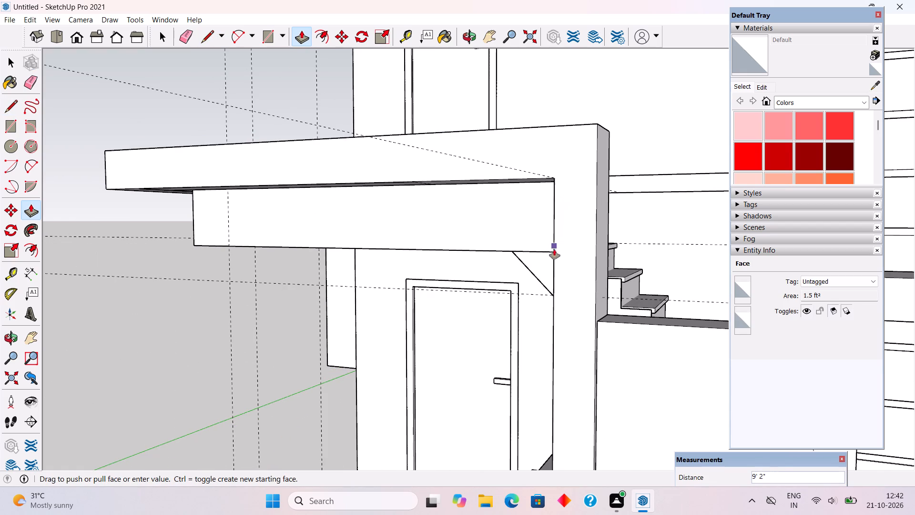
{"action": "left_click", "coordinate": [558, 268]}
Push/pull the new cross beam's end face outward to close the remaining gap to the far porch wall.
{"action": "middle_click_drag", "start_coordinate": [524, 363], "coordinate": [678, 288]}
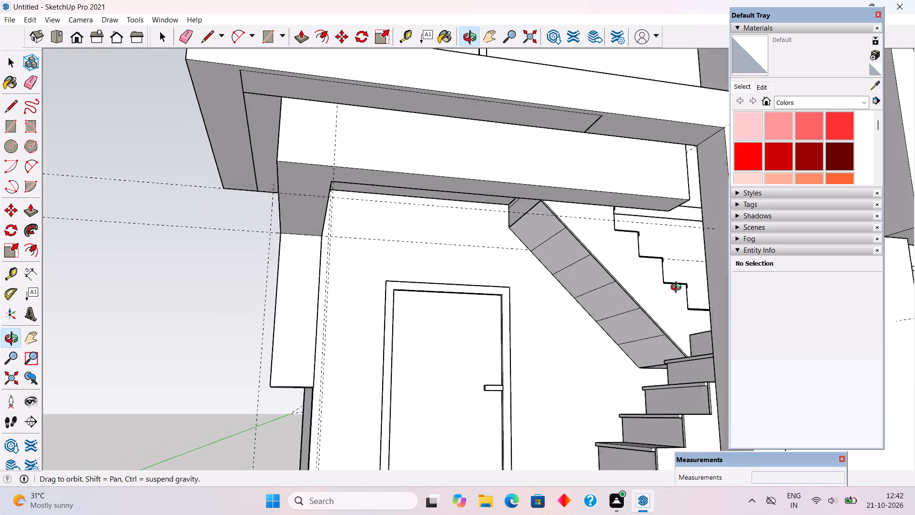
{"action": "middle_click_drag", "start_coordinate": [678, 288], "coordinate": [574, 347]}
{"action": "scroll", "coordinate": [615, 219], "scroll_direction": "up", "scroll_amount": 9}
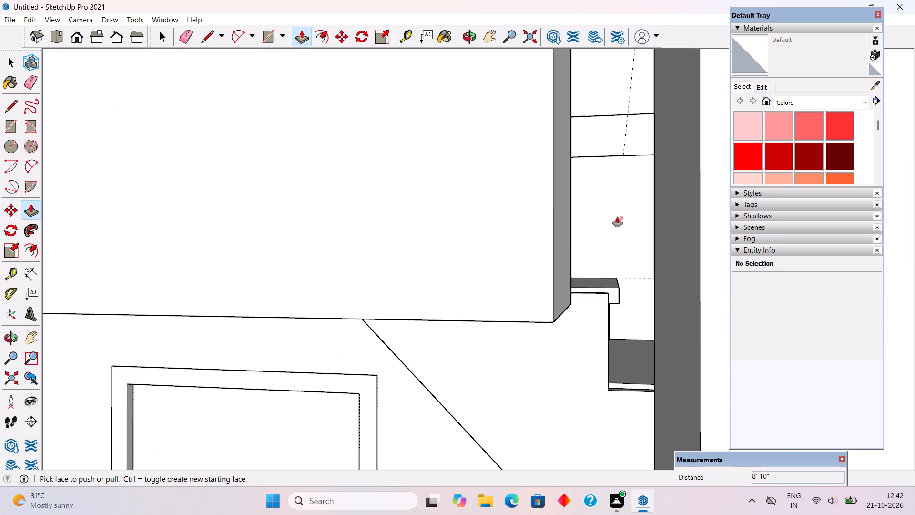
{"action": "left_click", "coordinate": [565, 242]}
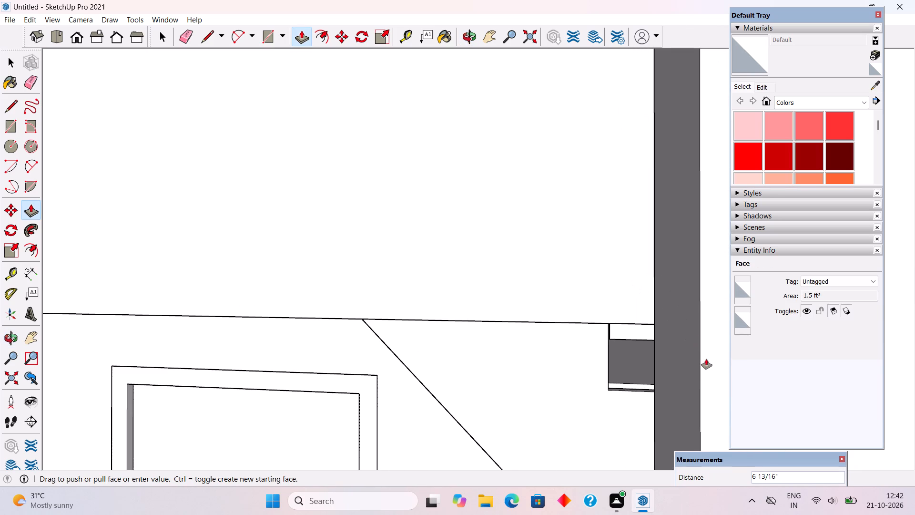
{"action": "left_click", "coordinate": [698, 377]}
{"action": "middle_click_drag", "start_coordinate": [683, 353], "coordinate": [447, 369]}
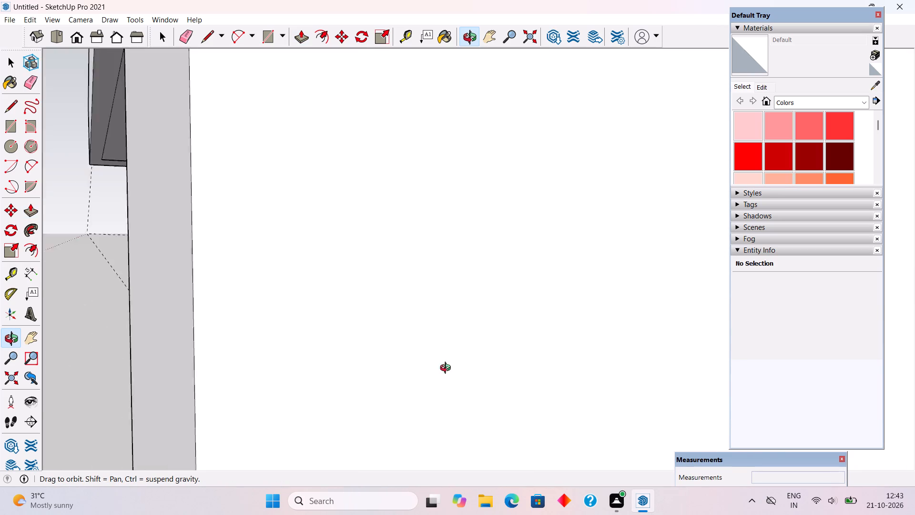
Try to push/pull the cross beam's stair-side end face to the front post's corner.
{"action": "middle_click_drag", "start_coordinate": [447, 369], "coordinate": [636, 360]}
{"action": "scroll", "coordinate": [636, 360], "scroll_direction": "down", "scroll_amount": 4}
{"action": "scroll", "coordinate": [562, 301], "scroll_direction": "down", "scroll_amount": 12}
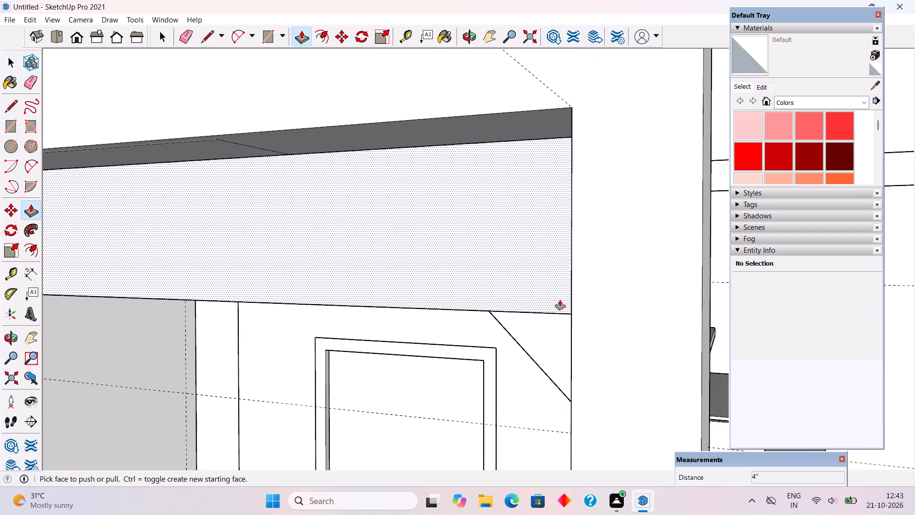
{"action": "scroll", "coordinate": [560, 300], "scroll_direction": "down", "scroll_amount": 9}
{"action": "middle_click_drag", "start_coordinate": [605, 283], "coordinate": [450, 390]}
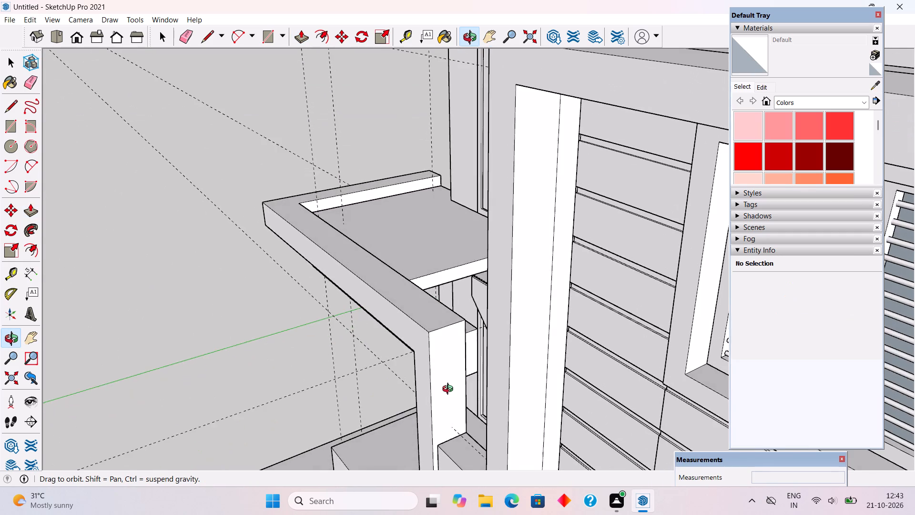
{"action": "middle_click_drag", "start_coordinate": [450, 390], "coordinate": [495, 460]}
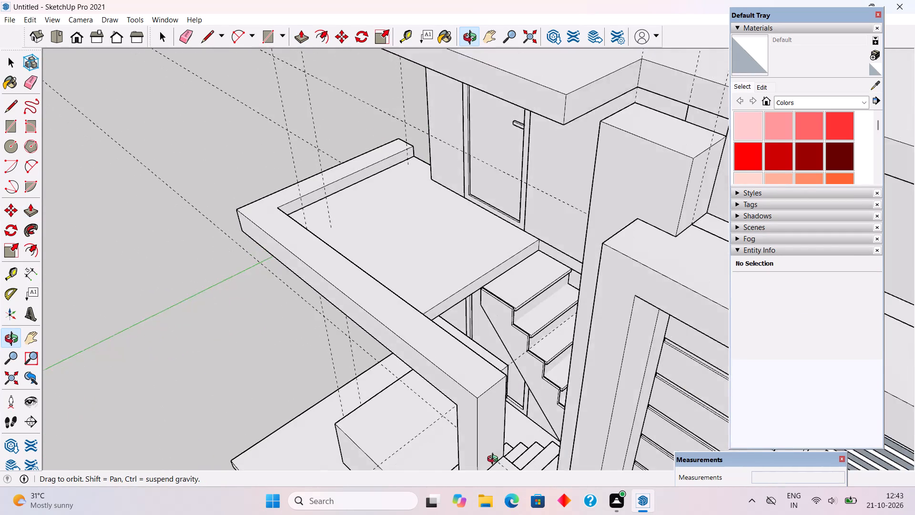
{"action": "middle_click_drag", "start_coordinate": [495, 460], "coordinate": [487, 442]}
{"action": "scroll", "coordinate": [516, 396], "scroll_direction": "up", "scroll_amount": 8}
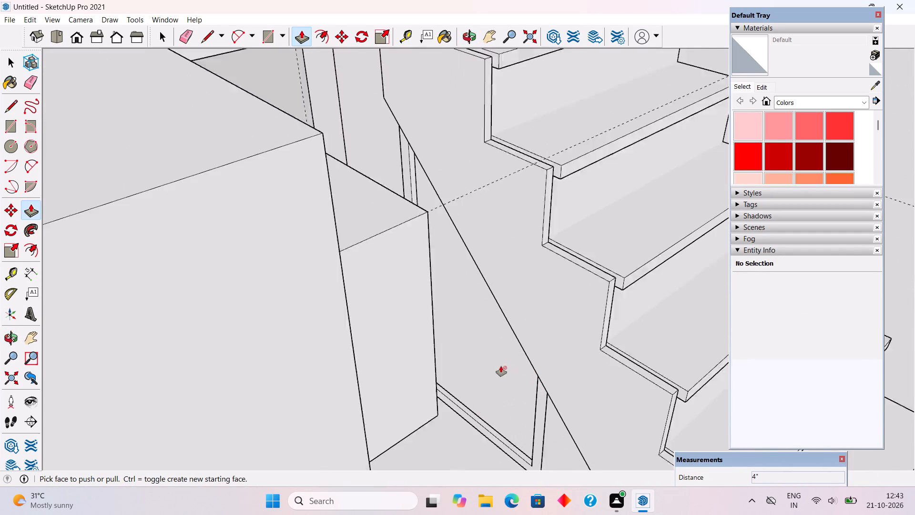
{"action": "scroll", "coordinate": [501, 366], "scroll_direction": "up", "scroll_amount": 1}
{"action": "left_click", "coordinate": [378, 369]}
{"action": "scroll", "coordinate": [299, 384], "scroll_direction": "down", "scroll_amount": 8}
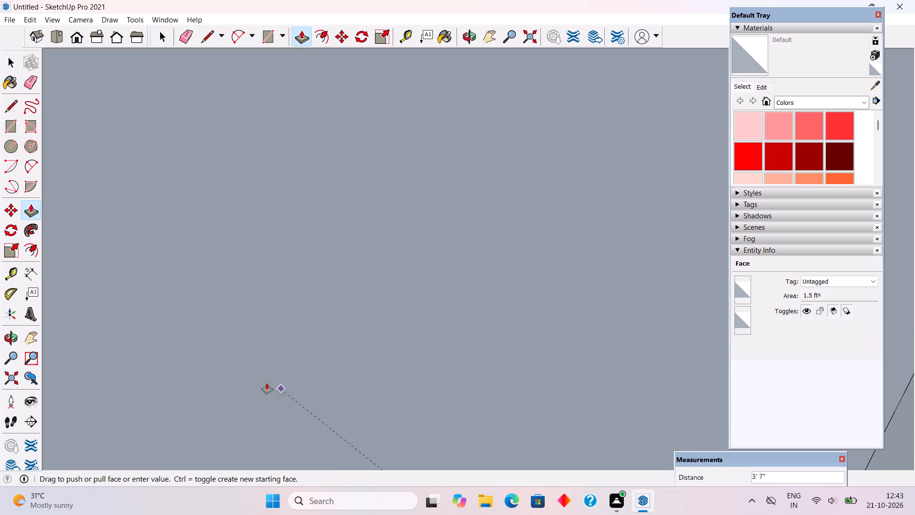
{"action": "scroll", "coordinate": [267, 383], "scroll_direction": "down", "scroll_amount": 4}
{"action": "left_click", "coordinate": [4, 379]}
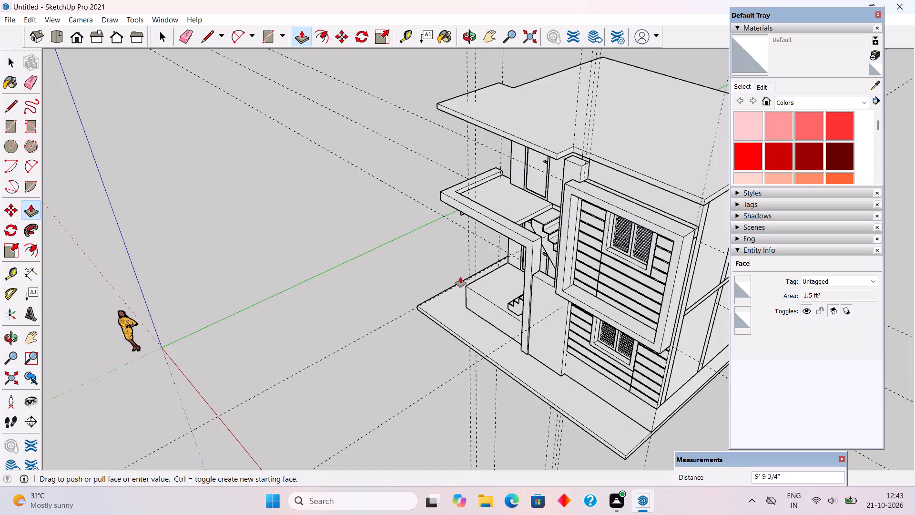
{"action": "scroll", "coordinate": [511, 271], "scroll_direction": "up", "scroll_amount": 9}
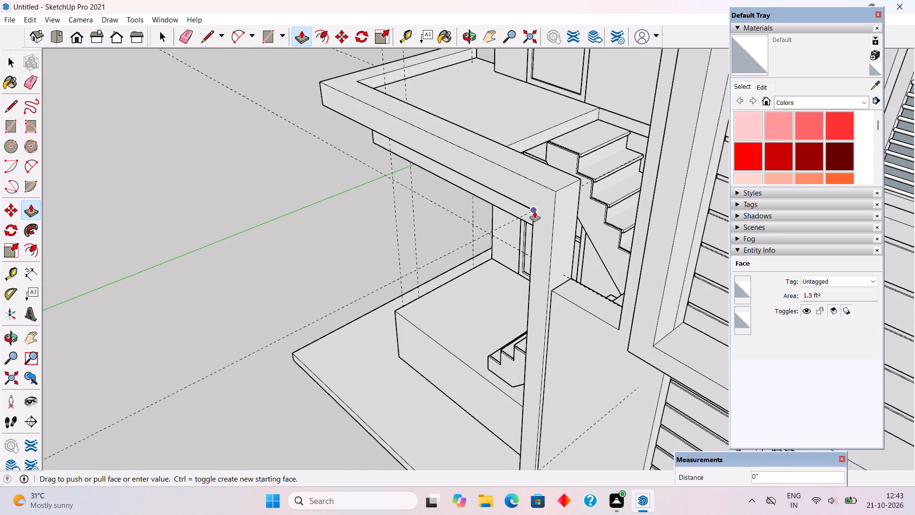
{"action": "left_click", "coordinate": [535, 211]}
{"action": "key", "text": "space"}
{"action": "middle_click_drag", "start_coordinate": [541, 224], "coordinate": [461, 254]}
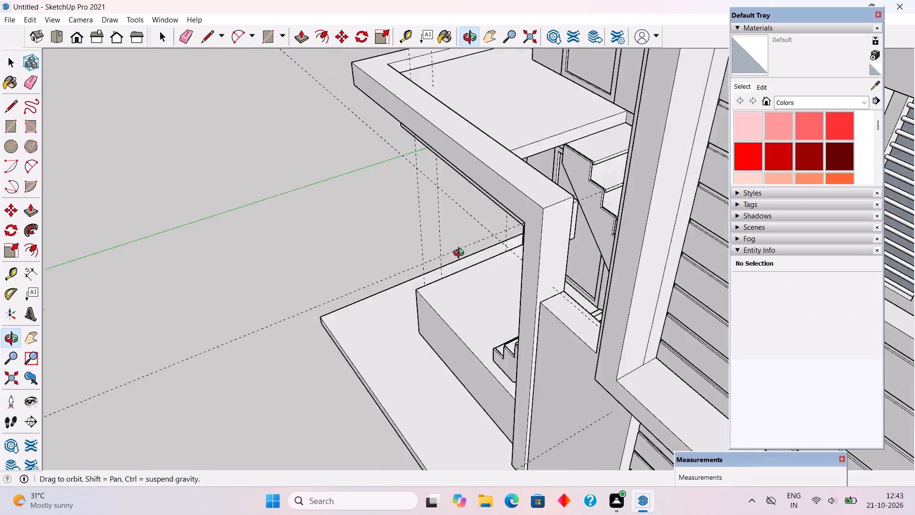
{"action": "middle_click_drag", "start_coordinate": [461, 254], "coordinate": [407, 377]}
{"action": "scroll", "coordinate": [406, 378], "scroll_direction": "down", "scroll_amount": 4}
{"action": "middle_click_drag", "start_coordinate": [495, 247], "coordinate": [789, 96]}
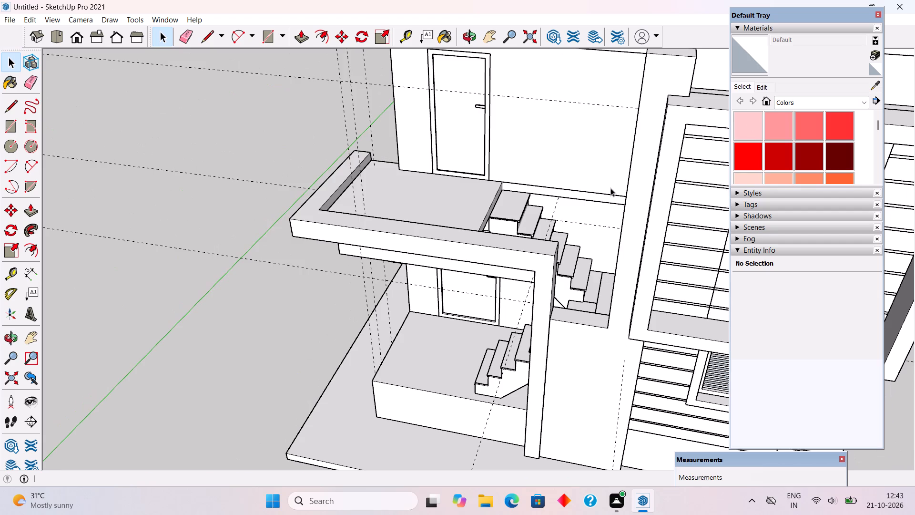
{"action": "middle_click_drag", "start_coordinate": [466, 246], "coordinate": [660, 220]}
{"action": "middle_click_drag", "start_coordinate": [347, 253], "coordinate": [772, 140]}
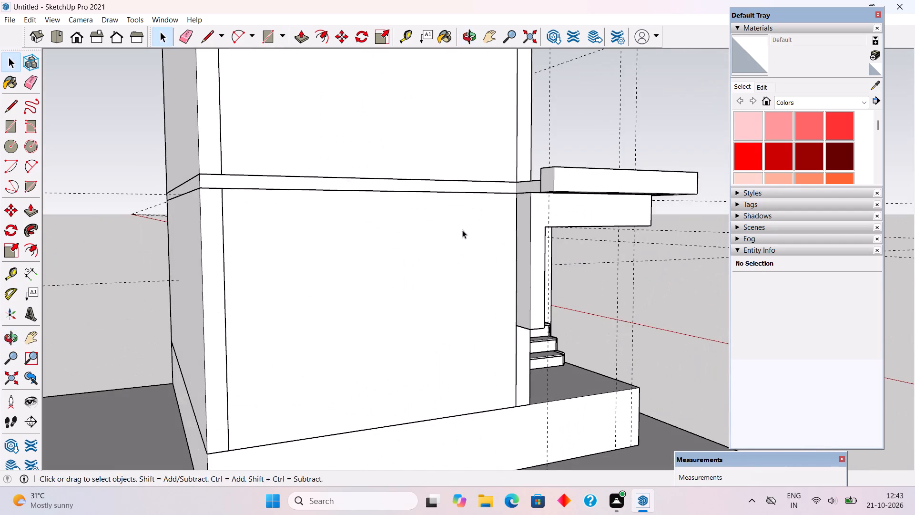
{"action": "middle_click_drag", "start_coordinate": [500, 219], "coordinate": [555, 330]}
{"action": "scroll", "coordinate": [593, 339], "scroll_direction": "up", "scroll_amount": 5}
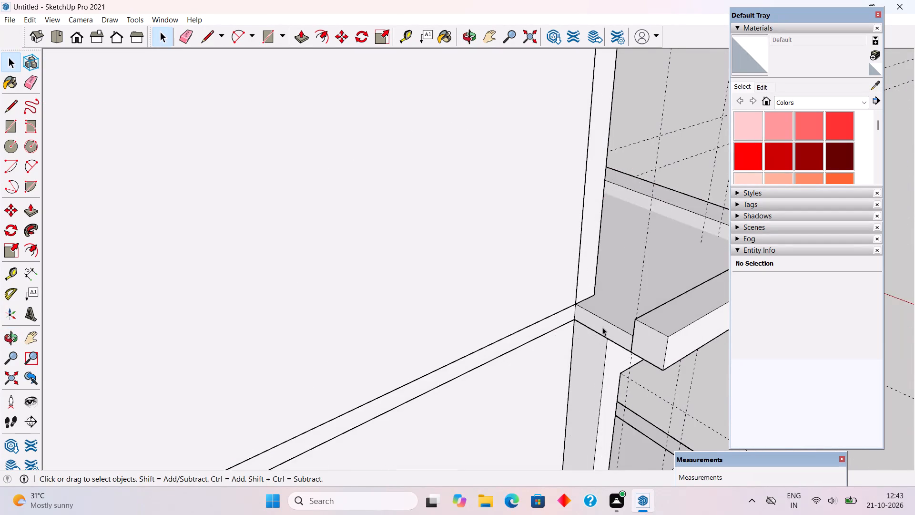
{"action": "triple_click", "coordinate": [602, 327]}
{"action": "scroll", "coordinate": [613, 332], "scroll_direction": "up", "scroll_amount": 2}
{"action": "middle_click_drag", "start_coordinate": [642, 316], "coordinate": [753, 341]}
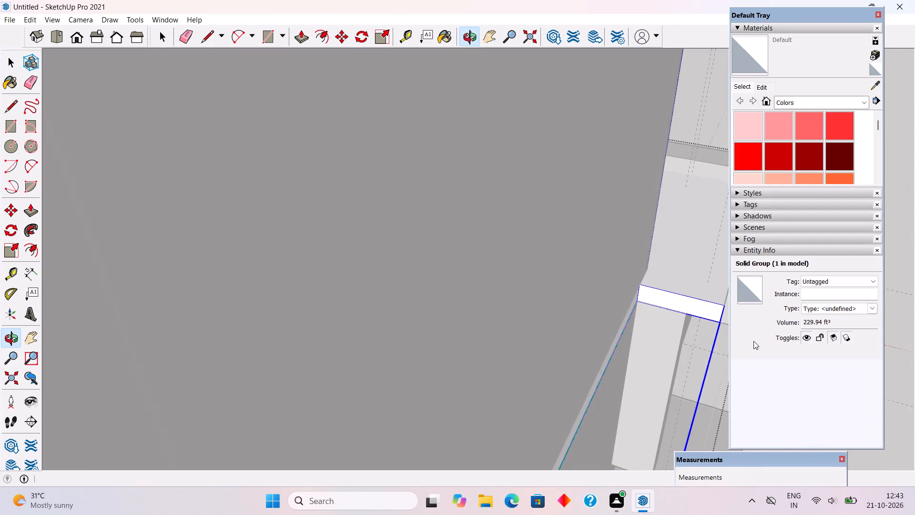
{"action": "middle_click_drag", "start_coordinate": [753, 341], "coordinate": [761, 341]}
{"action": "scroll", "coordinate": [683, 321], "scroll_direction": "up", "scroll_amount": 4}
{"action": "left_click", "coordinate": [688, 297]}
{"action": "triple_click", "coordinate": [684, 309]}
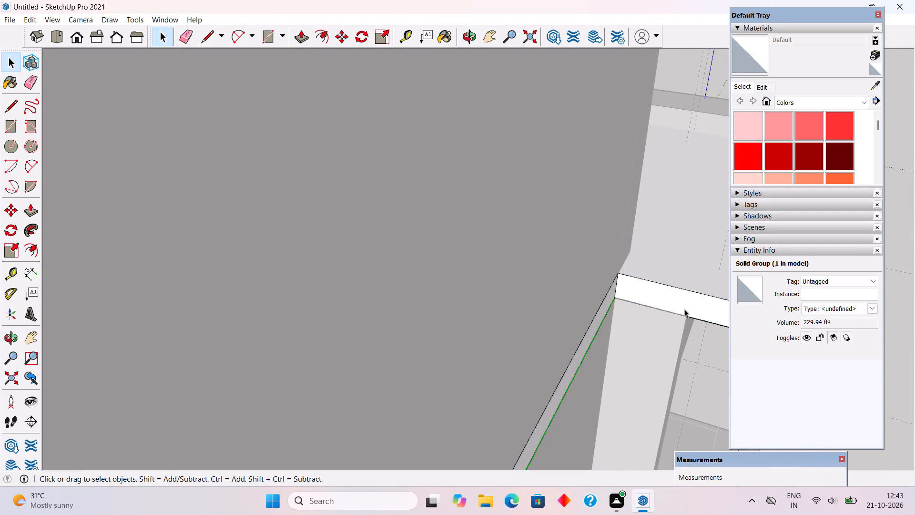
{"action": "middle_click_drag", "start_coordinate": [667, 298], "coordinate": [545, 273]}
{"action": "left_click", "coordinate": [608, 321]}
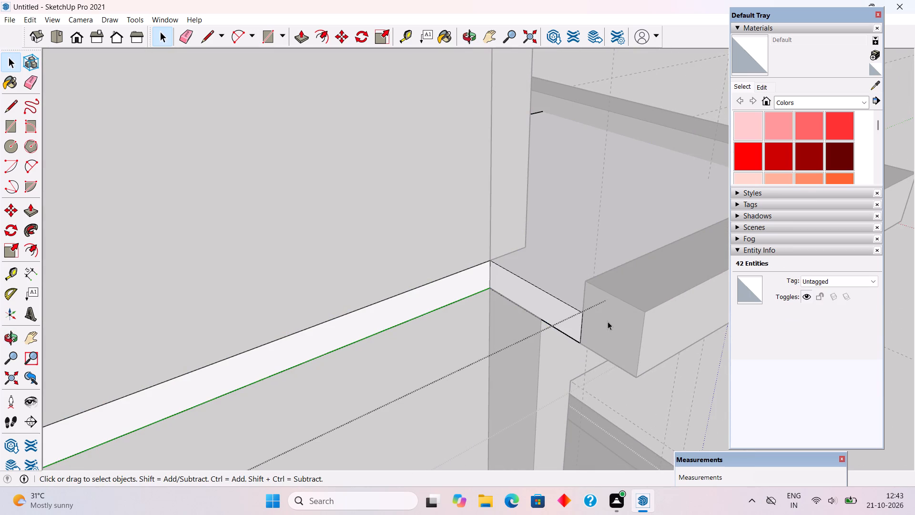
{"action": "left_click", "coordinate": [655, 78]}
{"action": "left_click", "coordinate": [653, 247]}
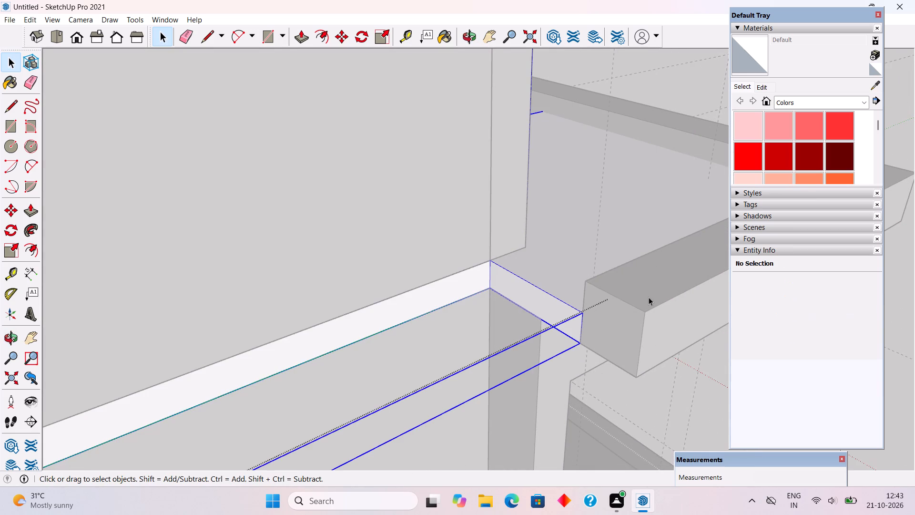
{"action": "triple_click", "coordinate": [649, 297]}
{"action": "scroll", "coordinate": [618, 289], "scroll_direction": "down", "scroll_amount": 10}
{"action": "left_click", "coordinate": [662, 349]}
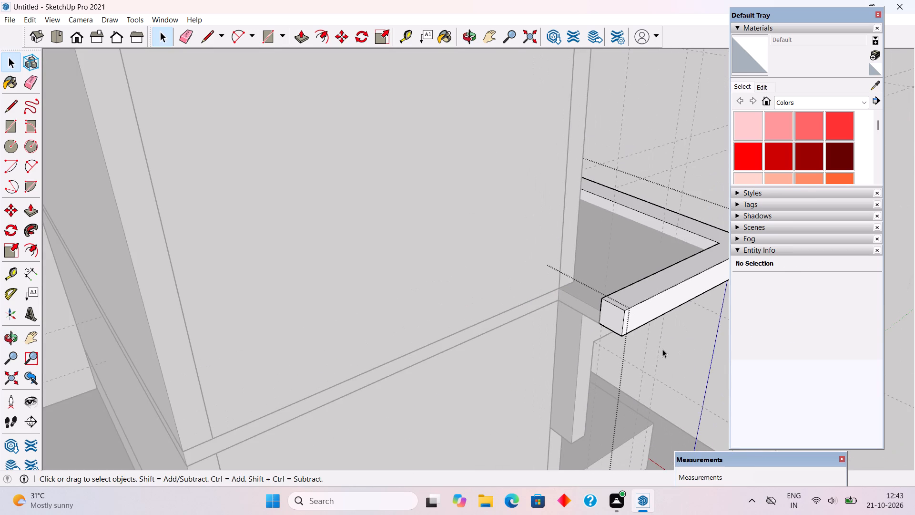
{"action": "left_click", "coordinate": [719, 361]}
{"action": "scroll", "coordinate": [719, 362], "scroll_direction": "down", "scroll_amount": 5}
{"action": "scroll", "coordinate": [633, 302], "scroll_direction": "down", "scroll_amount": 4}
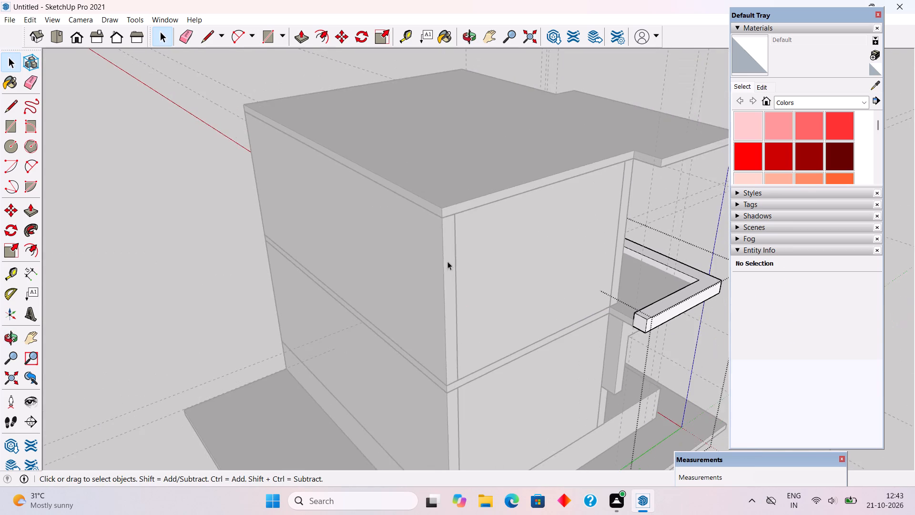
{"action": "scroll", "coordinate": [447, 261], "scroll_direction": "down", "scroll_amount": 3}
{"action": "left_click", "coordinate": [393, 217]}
Hide the raised frame group that wraps the entrance slab and forms the front post.
{"action": "middle_click_drag", "start_coordinate": [529, 206], "coordinate": [440, 196]}
{"action": "scroll", "coordinate": [439, 196], "scroll_direction": "down", "scroll_amount": 1}
{"action": "scroll", "coordinate": [551, 257], "scroll_direction": "up", "scroll_amount": 4}
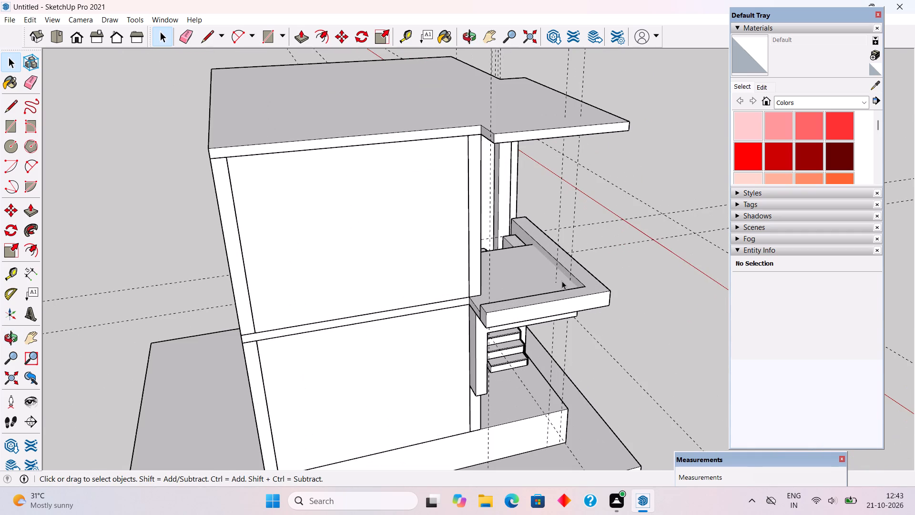
{"action": "left_click", "coordinate": [565, 305]}
{"action": "right_click", "coordinate": [565, 304]}
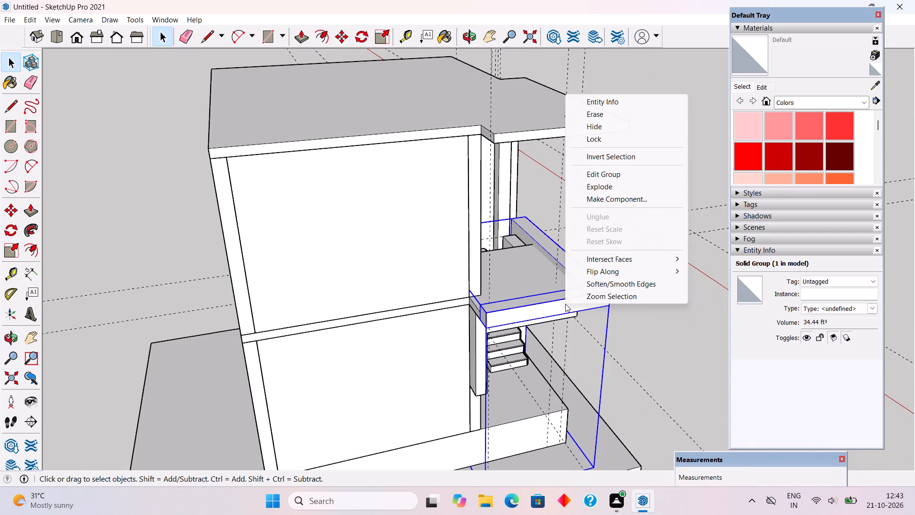
{"action": "left_click", "coordinate": [603, 127]}
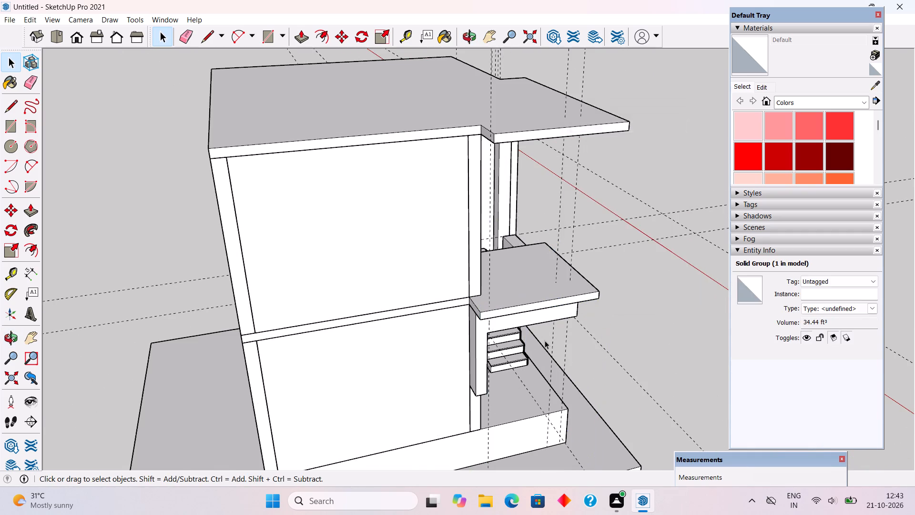
Inside the floor slab group, push/pull the entrance slab's outer side face 9 9/16" inward, flush with the beam below.
{"action": "scroll", "coordinate": [543, 335], "scroll_direction": "up", "scroll_amount": 10}
{"action": "double_click", "coordinate": [488, 292]}
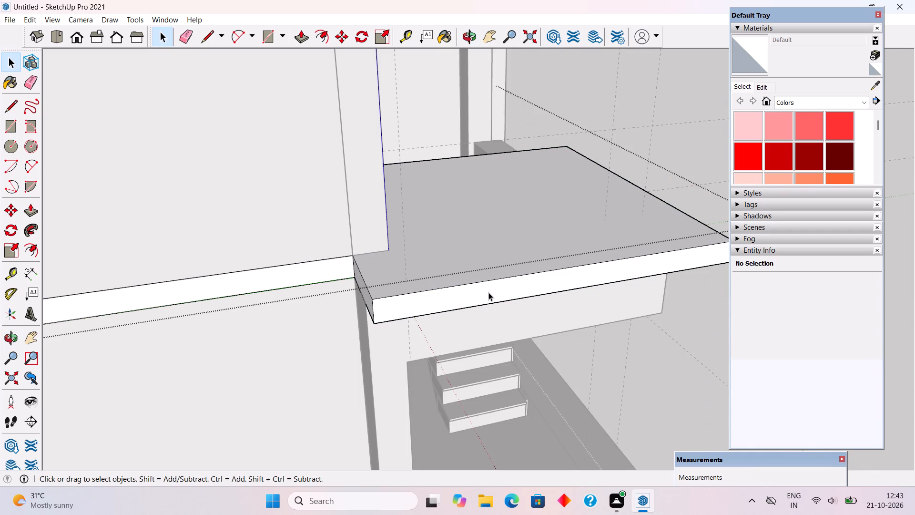
{"action": "left_click", "coordinate": [488, 292]}
{"action": "double_click", "coordinate": [488, 292]}
{"action": "key", "text": "p"}
{"action": "left_click", "coordinate": [488, 292]}
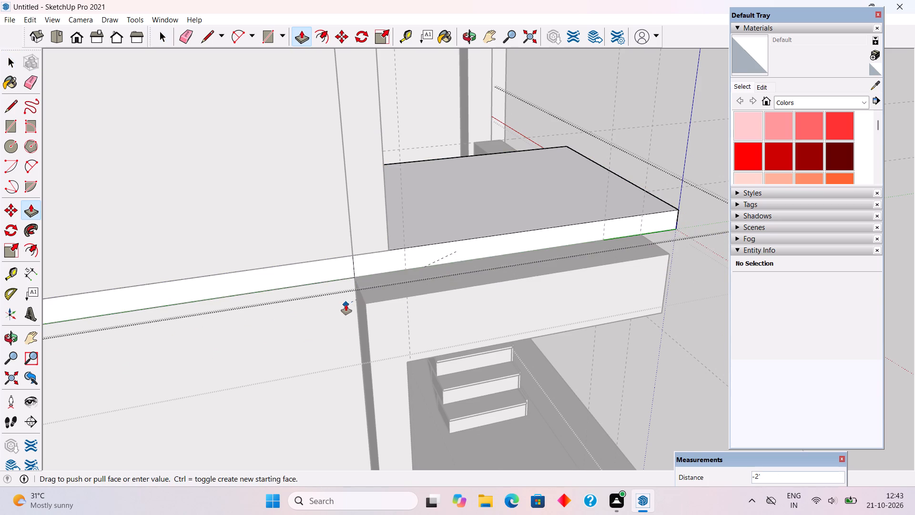
{"action": "left_click", "coordinate": [369, 307]}
Push/pull the entrance slab's outer side face about another 7 1/4" inward, to the midpoint beneath the wall corner.
{"action": "middle_click_drag", "start_coordinate": [445, 281], "coordinate": [568, 241]}
{"action": "scroll", "coordinate": [526, 247], "scroll_direction": "up", "scroll_amount": 5}
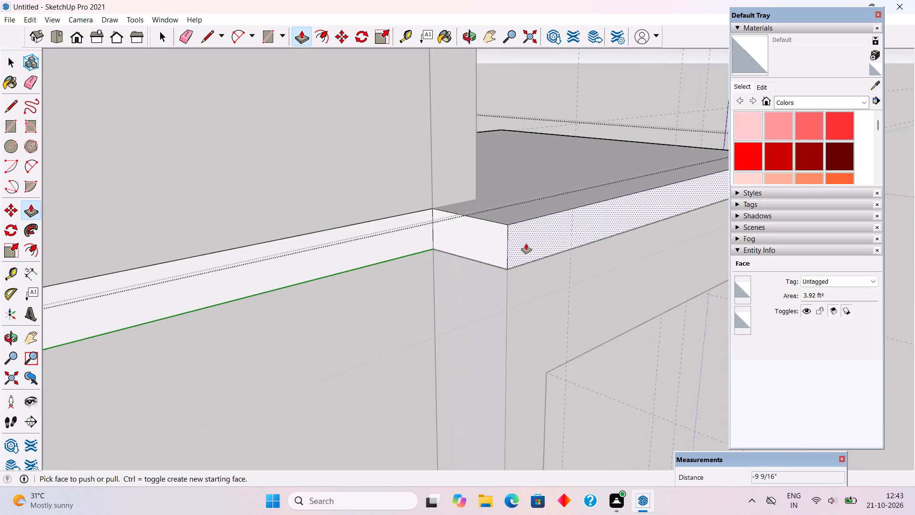
{"action": "scroll", "coordinate": [494, 260], "scroll_direction": "up", "scroll_amount": 2}
{"action": "left_click", "coordinate": [512, 249]}
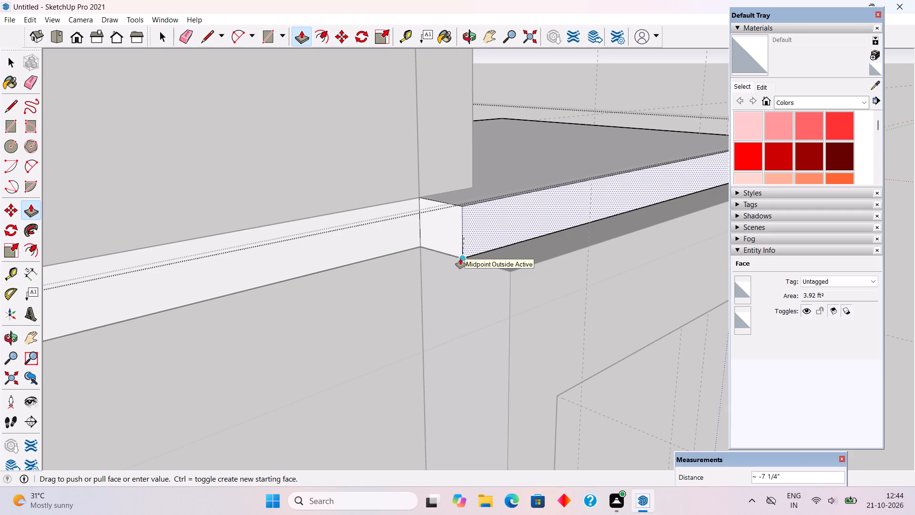
{"action": "left_click", "coordinate": [463, 260]}
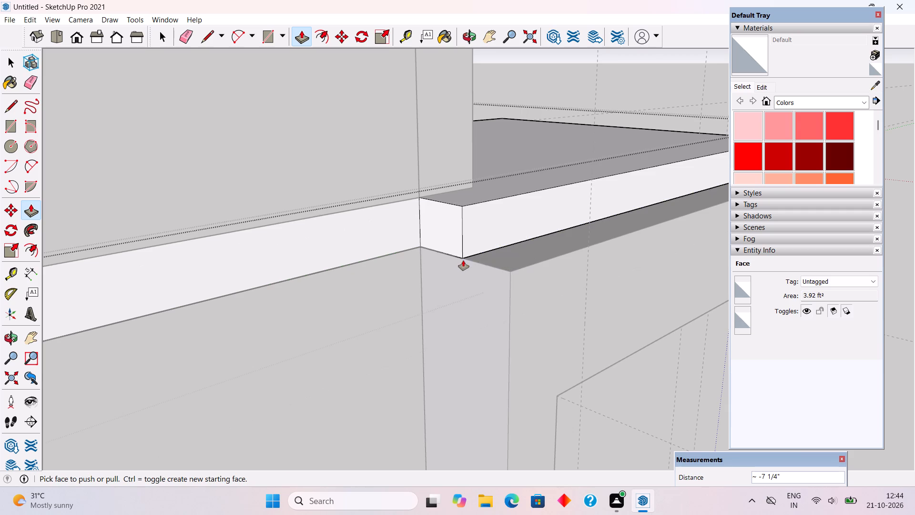
{"action": "scroll", "coordinate": [468, 328], "scroll_direction": "down", "scroll_amount": 16}
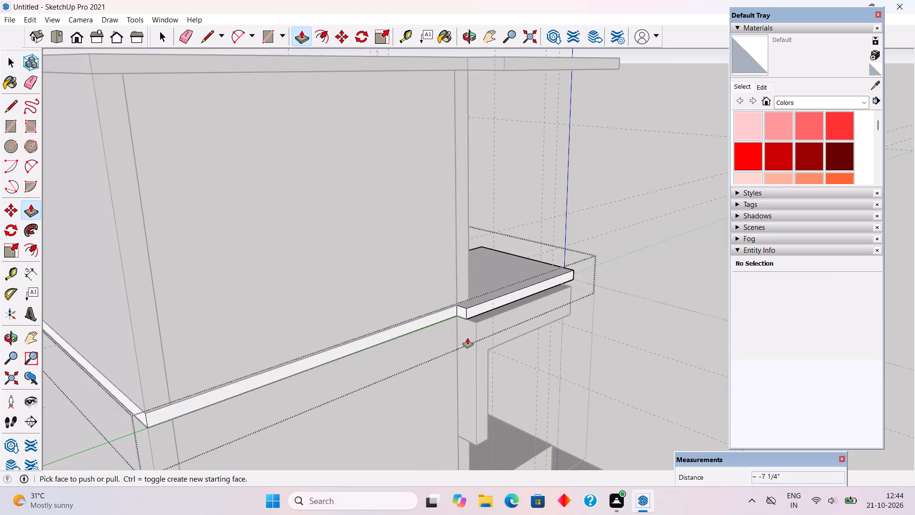
{"action": "key", "text": "space"}
{"action": "left_click", "coordinate": [591, 143]}
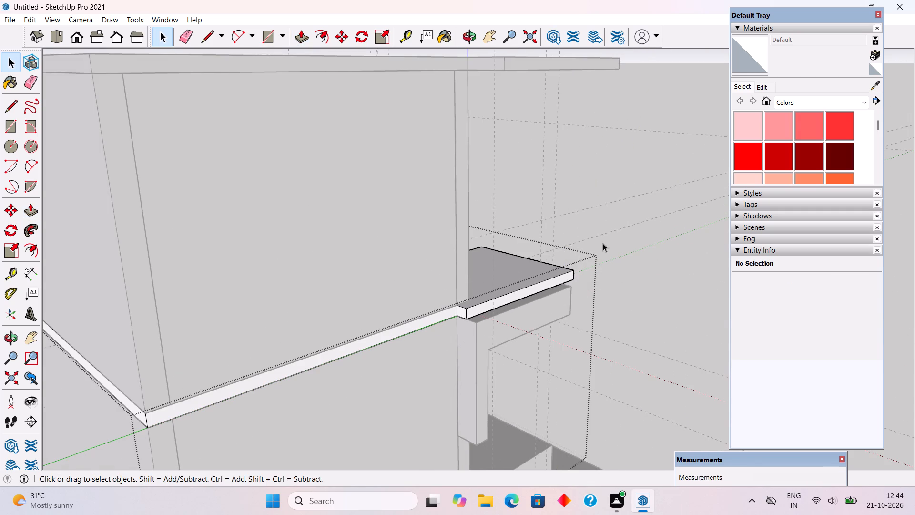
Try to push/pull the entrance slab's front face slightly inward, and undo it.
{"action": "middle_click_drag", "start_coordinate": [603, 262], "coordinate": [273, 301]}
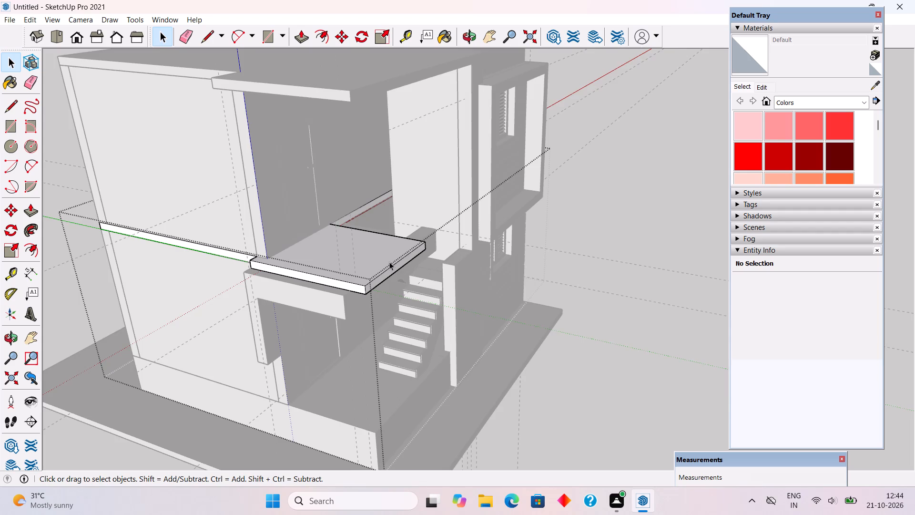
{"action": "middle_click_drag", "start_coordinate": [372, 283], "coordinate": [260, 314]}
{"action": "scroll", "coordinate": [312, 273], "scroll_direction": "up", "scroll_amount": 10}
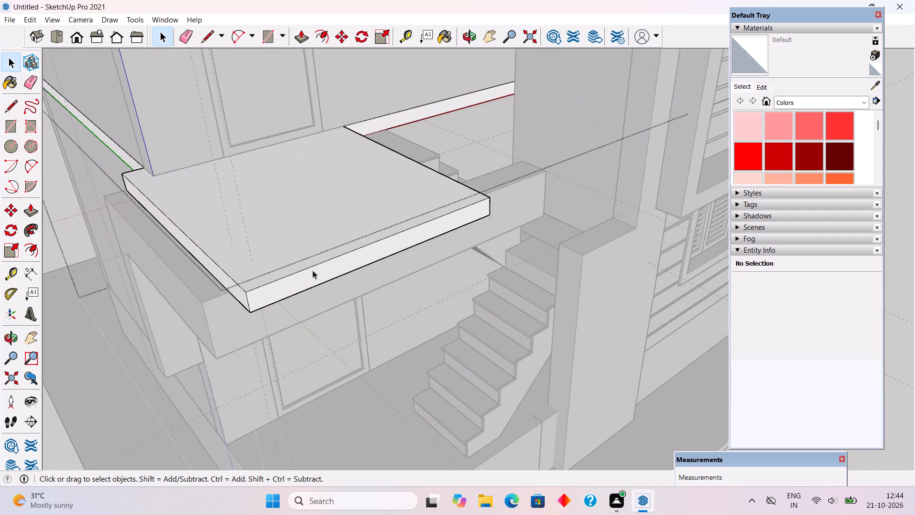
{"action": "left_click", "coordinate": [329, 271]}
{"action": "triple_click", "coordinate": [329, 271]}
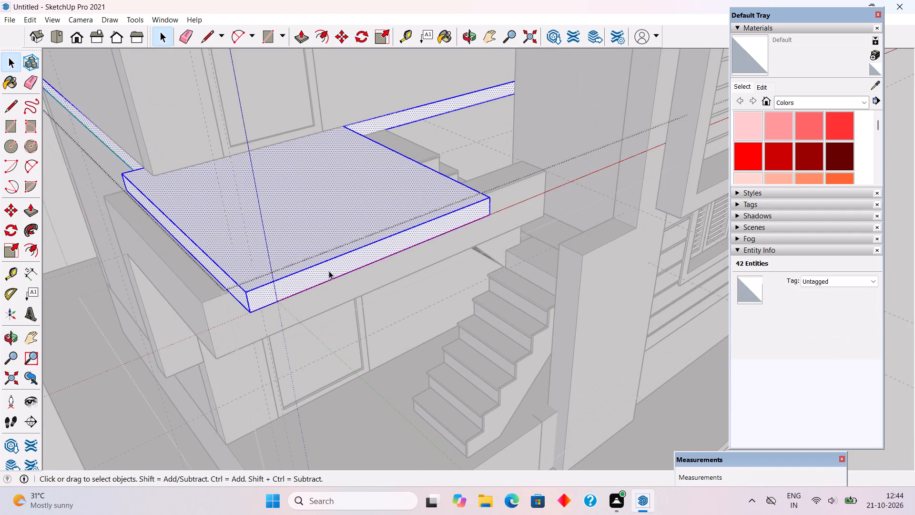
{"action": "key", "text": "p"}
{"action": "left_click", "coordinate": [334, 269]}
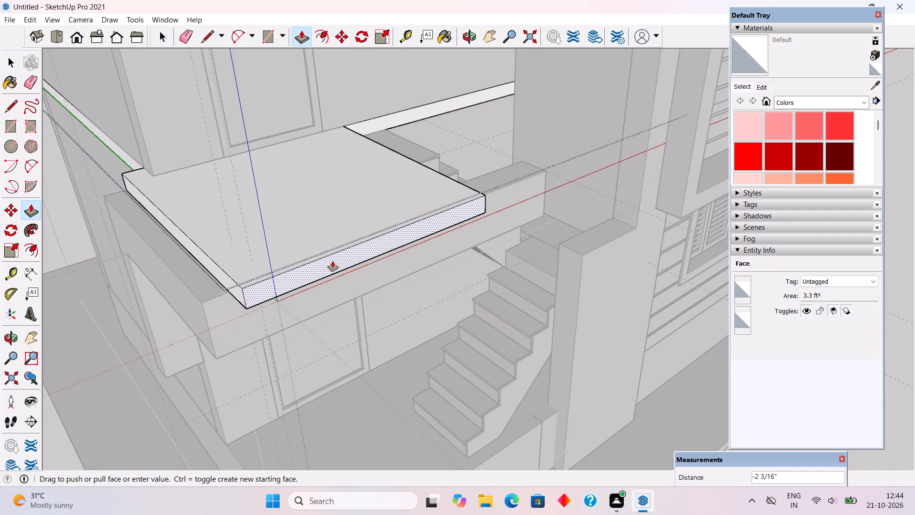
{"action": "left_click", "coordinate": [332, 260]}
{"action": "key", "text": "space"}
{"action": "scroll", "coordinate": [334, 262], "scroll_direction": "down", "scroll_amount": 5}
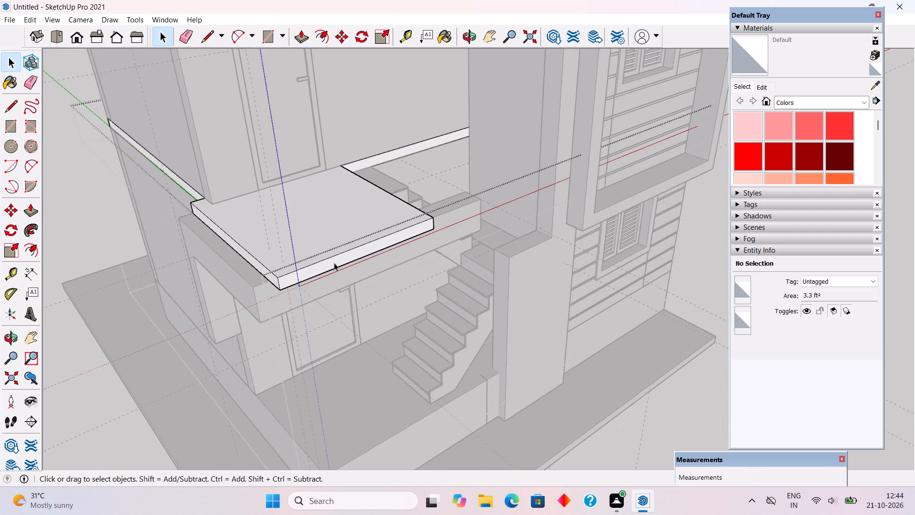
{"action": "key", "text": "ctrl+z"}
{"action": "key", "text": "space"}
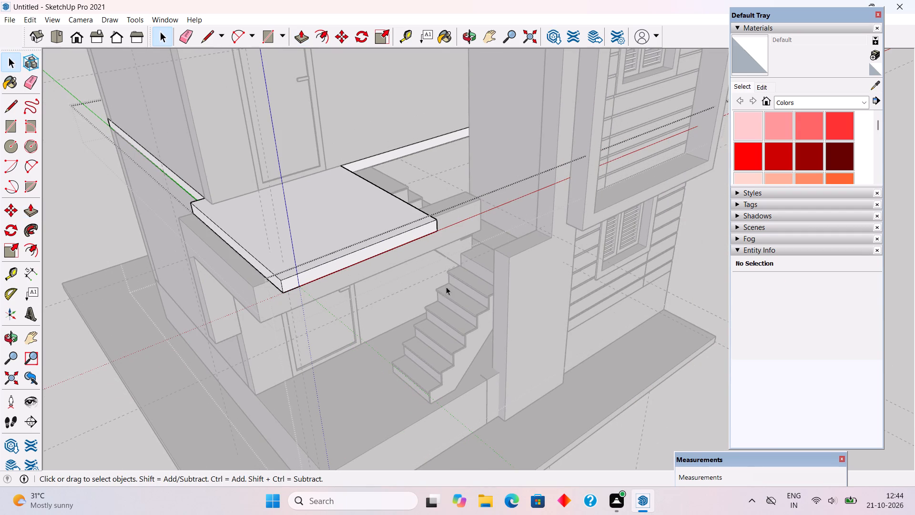
Finish editing the floor slab group and return to the whole model.
{"action": "left_click", "coordinate": [706, 366]}
{"action": "middle_click_drag", "start_coordinate": [656, 350], "coordinate": [596, 288]}
{"action": "scroll", "coordinate": [596, 288], "scroll_direction": "down", "scroll_amount": 3}
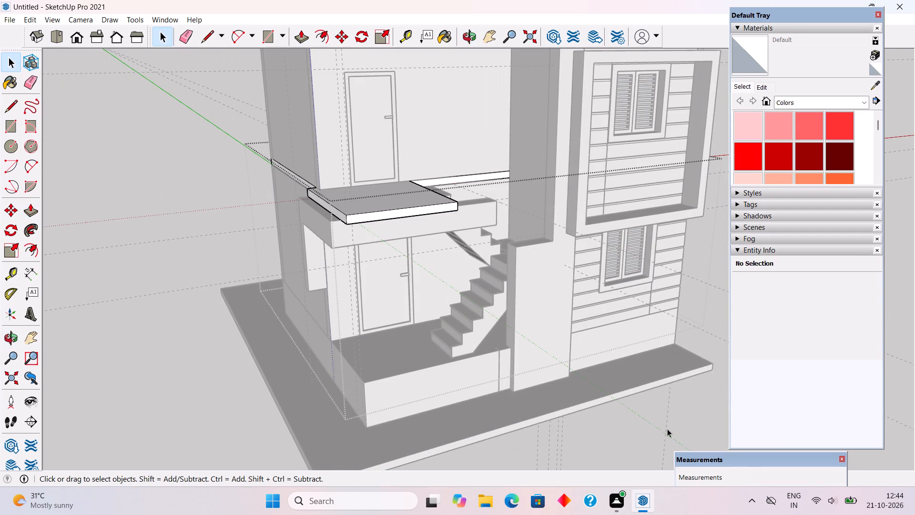
{"action": "left_click", "coordinate": [684, 429]}
{"action": "middle_click_drag", "start_coordinate": [600, 375], "coordinate": [398, 386]}
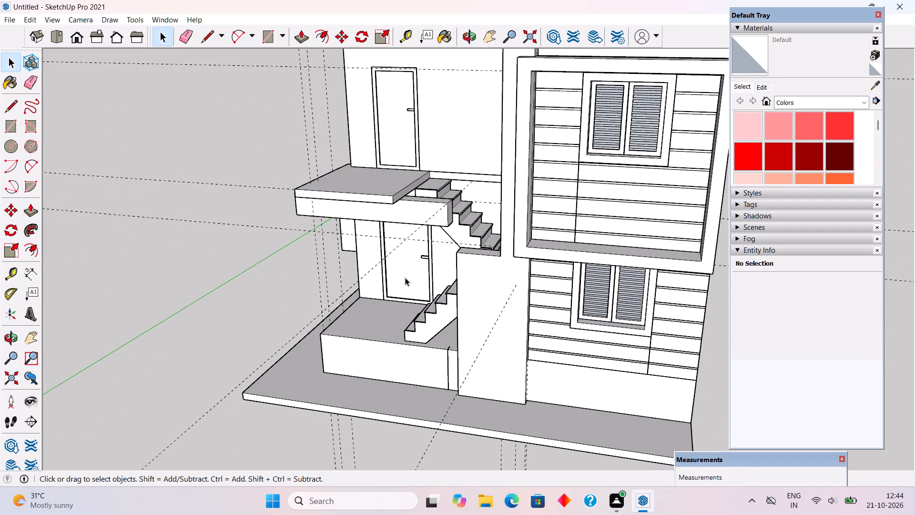
Select all connected geometry of the porch beam and make it a group.
{"action": "triple_click", "coordinate": [423, 210]}
{"action": "right_click", "coordinate": [423, 210]}
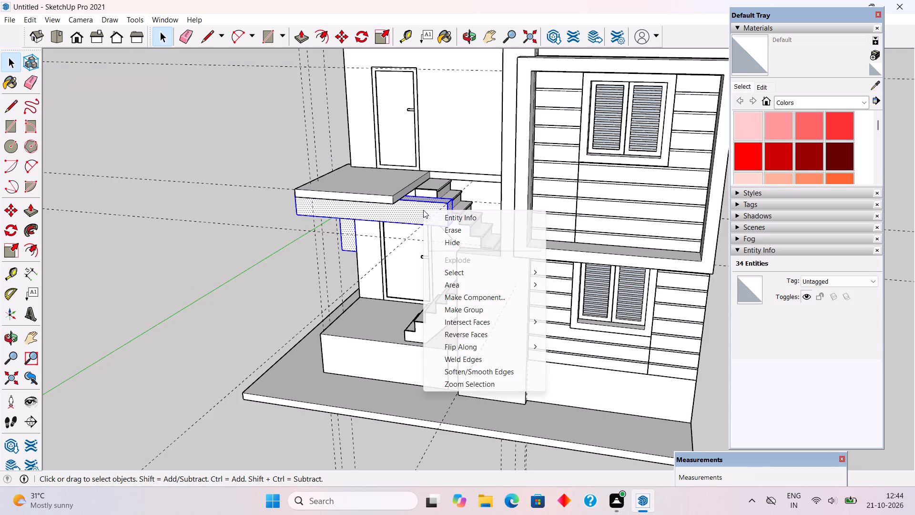
{"action": "left_click", "coordinate": [454, 309]}
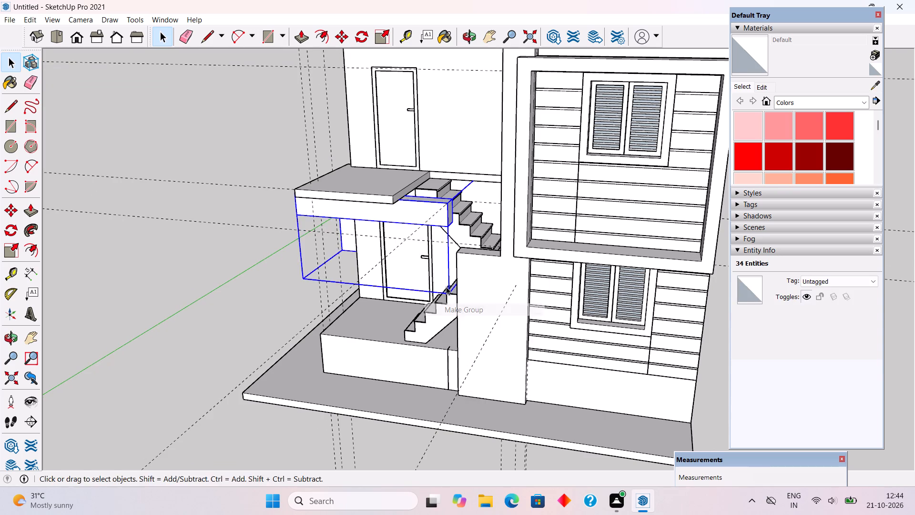
Inside the porch beam group, push/pull the front beam's inner face 1' through its full thickness to remove the front beam.
{"action": "middle_click_drag", "start_coordinate": [446, 282], "coordinate": [698, 133]}
{"action": "scroll", "coordinate": [355, 189], "scroll_direction": "up", "scroll_amount": 4}
{"action": "middle_click_drag", "start_coordinate": [403, 164], "coordinate": [447, 165]}
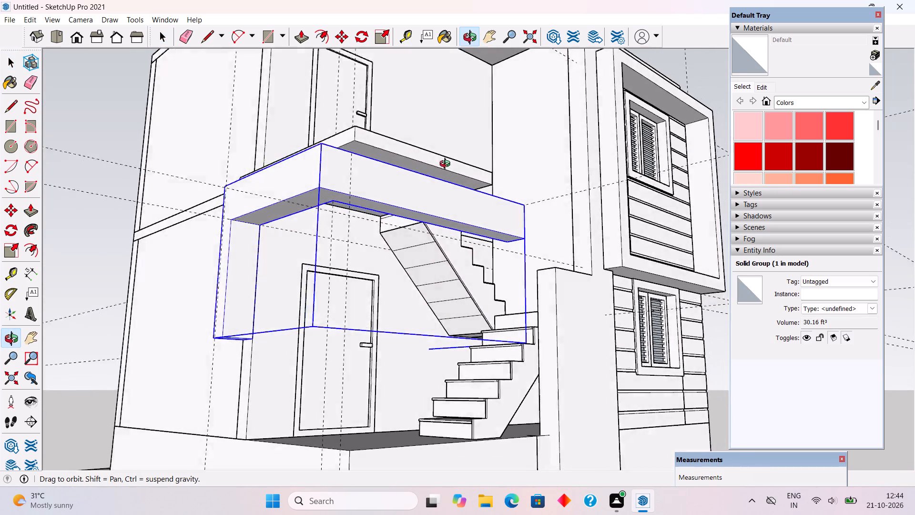
{"action": "middle_click_drag", "start_coordinate": [447, 165], "coordinate": [470, 165]}
{"action": "middle_click_drag", "start_coordinate": [461, 196], "coordinate": [513, 227]}
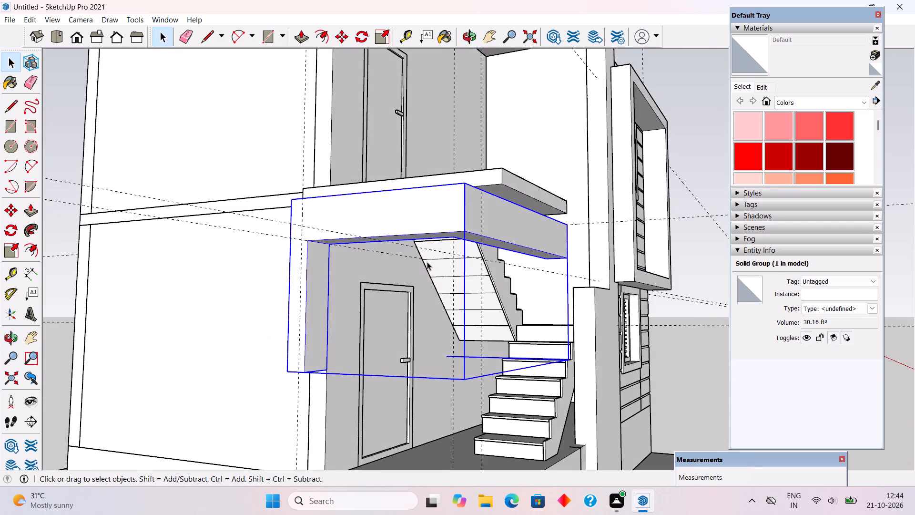
{"action": "middle_click_drag", "start_coordinate": [427, 254], "coordinate": [576, 192]}
{"action": "scroll", "coordinate": [622, 186], "scroll_direction": "up", "scroll_amount": 5}
{"action": "triple_click", "coordinate": [678, 177]}
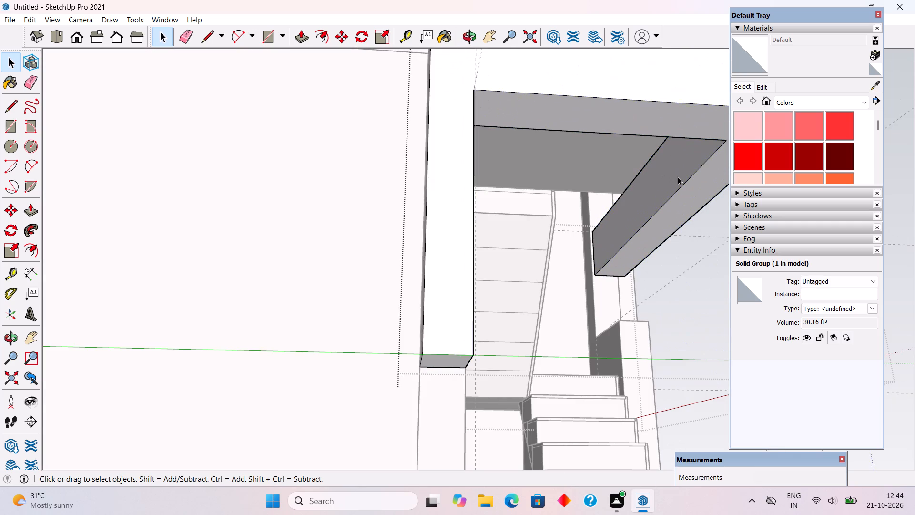
{"action": "key", "text": "p"}
{"action": "left_click", "coordinate": [680, 178]}
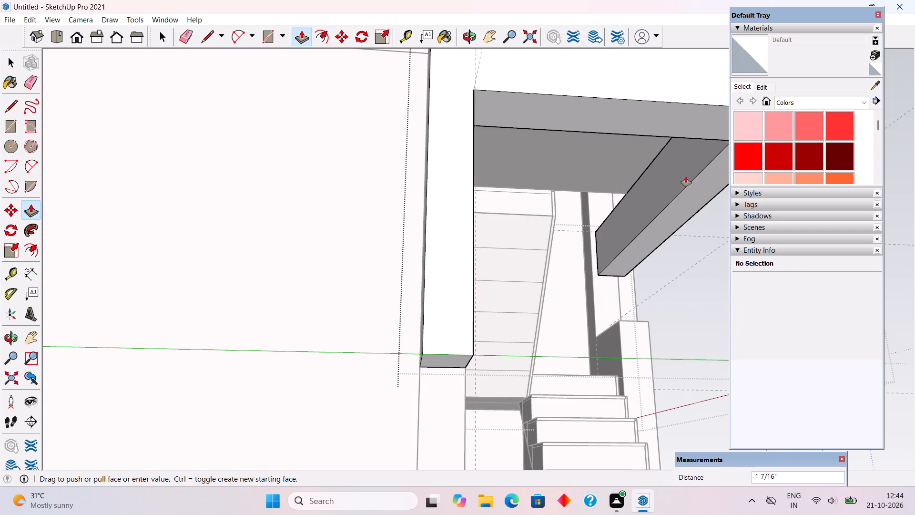
{"action": "left_click", "coordinate": [706, 199]}
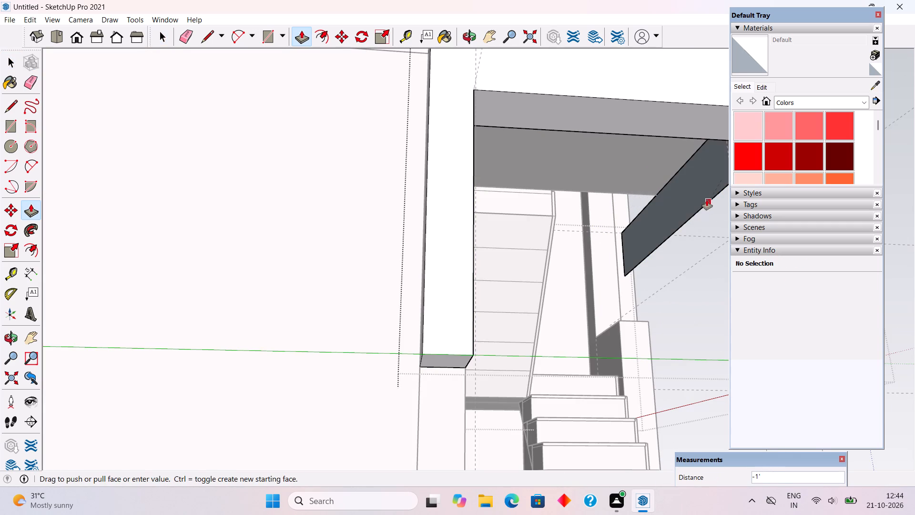
Push/pull the remaining side beam's front end face 1' outward.
{"action": "middle_click_drag", "start_coordinate": [641, 229], "coordinate": [478, 258]}
{"action": "scroll", "coordinate": [478, 258], "scroll_direction": "down", "scroll_amount": 2}
{"action": "middle_click_drag", "start_coordinate": [309, 210], "coordinate": [271, 273]}
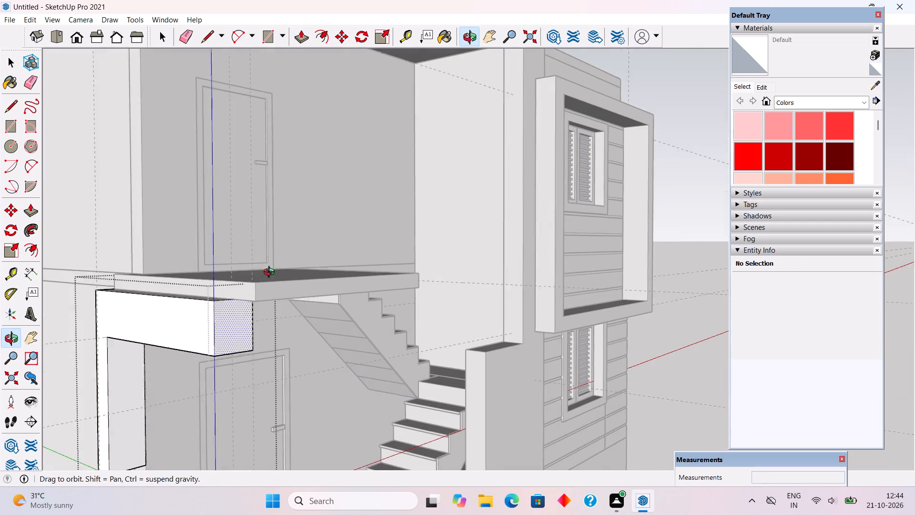
{"action": "middle_click_drag", "start_coordinate": [271, 273], "coordinate": [270, 277]}
{"action": "middle_click_drag", "start_coordinate": [292, 284], "coordinate": [203, 216]}
{"action": "scroll", "coordinate": [138, 232], "scroll_direction": "up", "scroll_amount": 3}
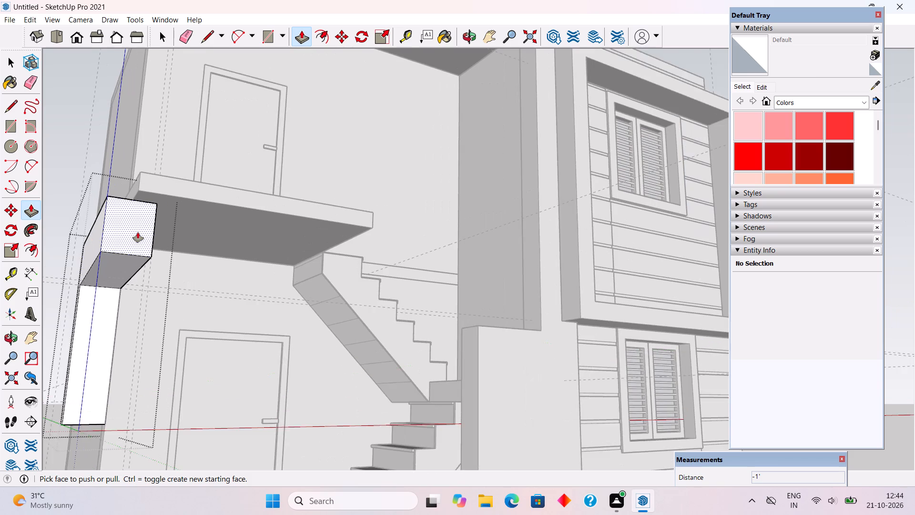
{"action": "left_click", "coordinate": [138, 232]}
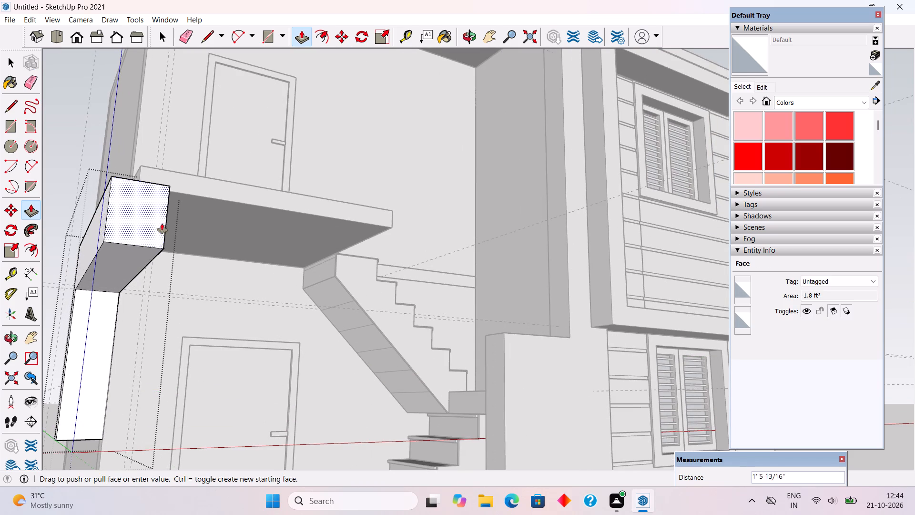
{"action": "left_click", "coordinate": [217, 196]}
Draw a 1' 6" vertical line across the side beam's inner face near its front end.
{"action": "middle_click_drag", "start_coordinate": [233, 246], "coordinate": [224, 260]}
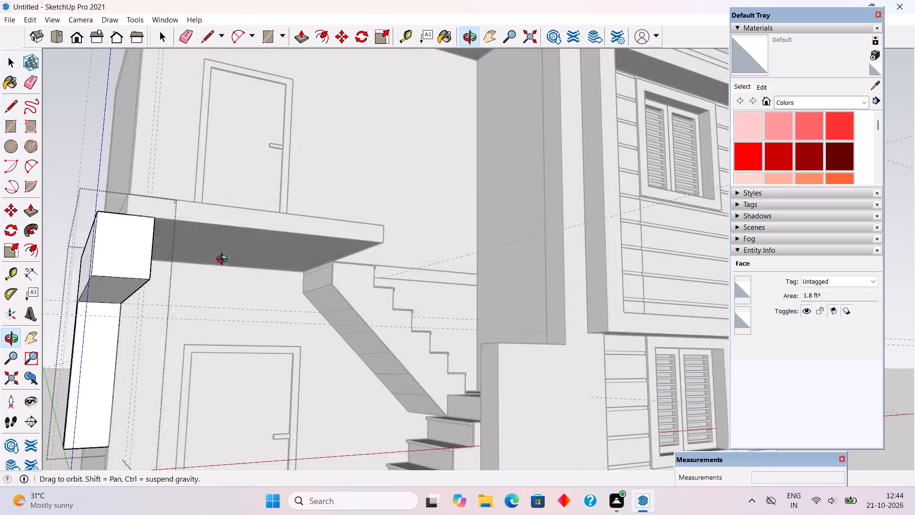
{"action": "middle_click_drag", "start_coordinate": [224, 260], "coordinate": [148, 280]}
{"action": "scroll", "coordinate": [108, 274], "scroll_direction": "up", "scroll_amount": 3}
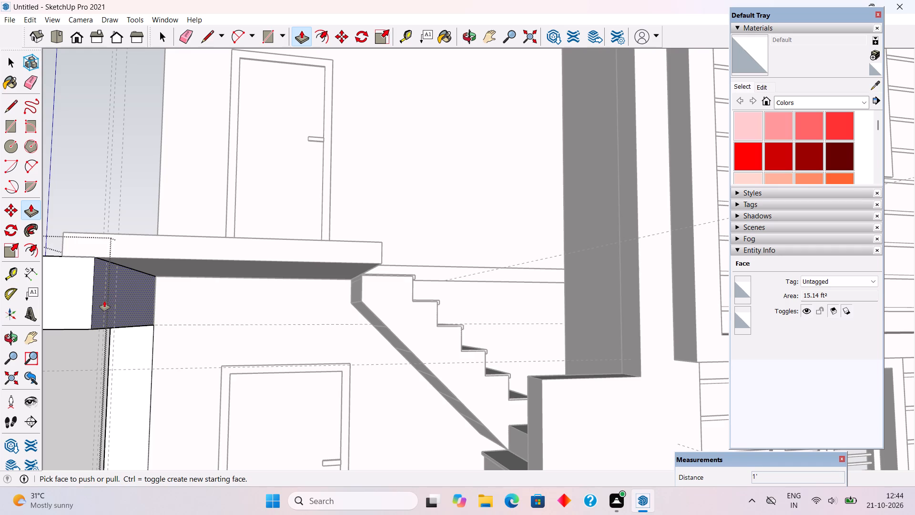
{"action": "key", "text": "l"}
{"action": "scroll", "coordinate": [99, 305], "scroll_direction": "up", "scroll_amount": 11}
{"action": "scroll", "coordinate": [211, 238], "scroll_direction": "down", "scroll_amount": 4}
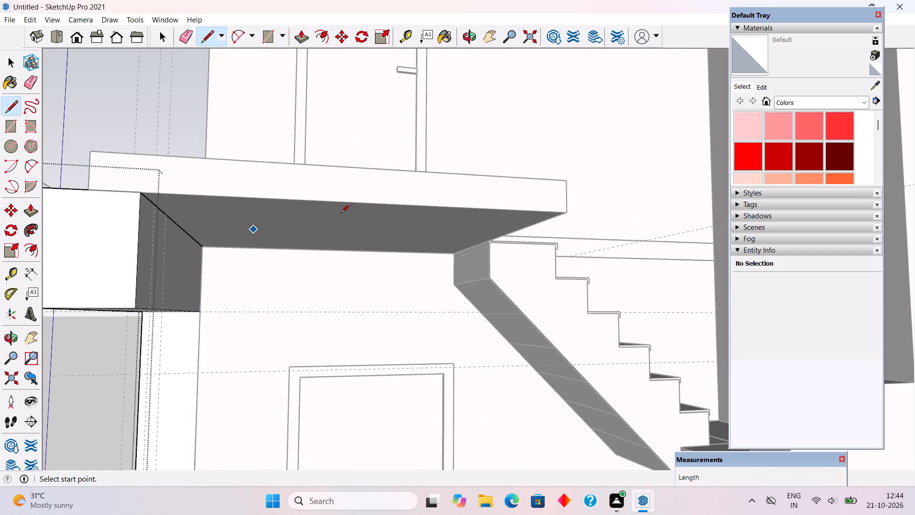
{"action": "middle_click_drag", "start_coordinate": [469, 187], "coordinate": [281, 218]}
{"action": "scroll", "coordinate": [281, 218], "scroll_direction": "down", "scroll_amount": 4}
{"action": "scroll", "coordinate": [166, 309], "scroll_direction": "up", "scroll_amount": 4}
{"action": "scroll", "coordinate": [124, 297], "scroll_direction": "up", "scroll_amount": 5}
{"action": "left_click", "coordinate": [128, 301]}
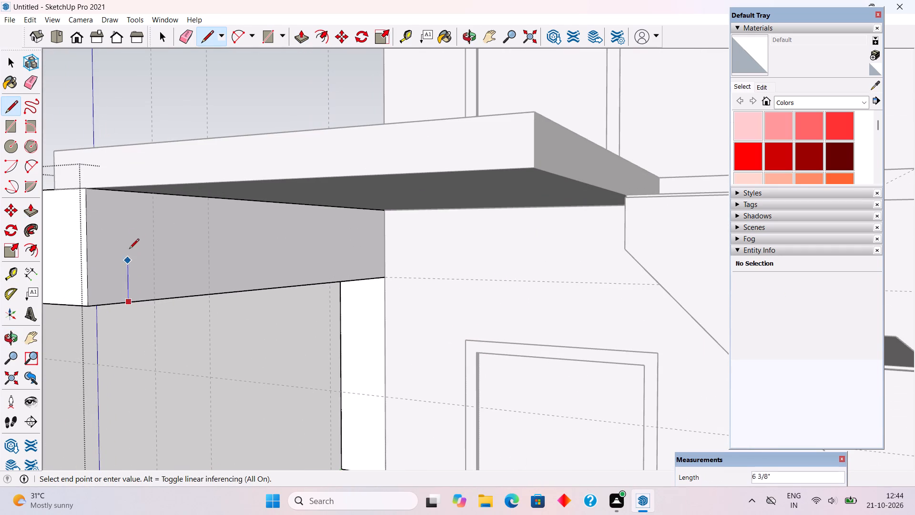
{"action": "scroll", "coordinate": [126, 196], "scroll_direction": "up", "scroll_amount": 5}
{"action": "left_click", "coordinate": [126, 188]}
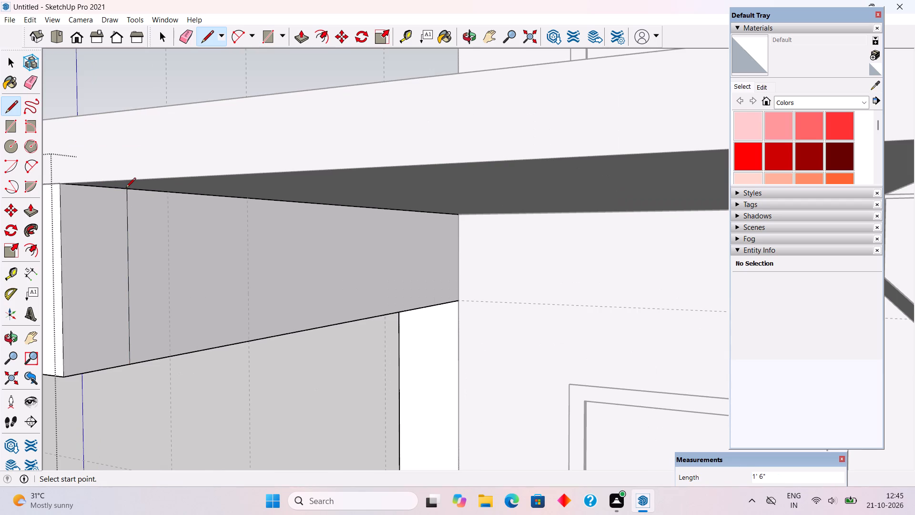
Push/pull the narrow strip beside the line 6' toward the stairs as a thinner front beam, and close the beam group.
{"action": "key", "text": "p"}
{"action": "left_click", "coordinate": [92, 207]}
{"action": "scroll", "coordinate": [179, 184], "scroll_direction": "down", "scroll_amount": 9}
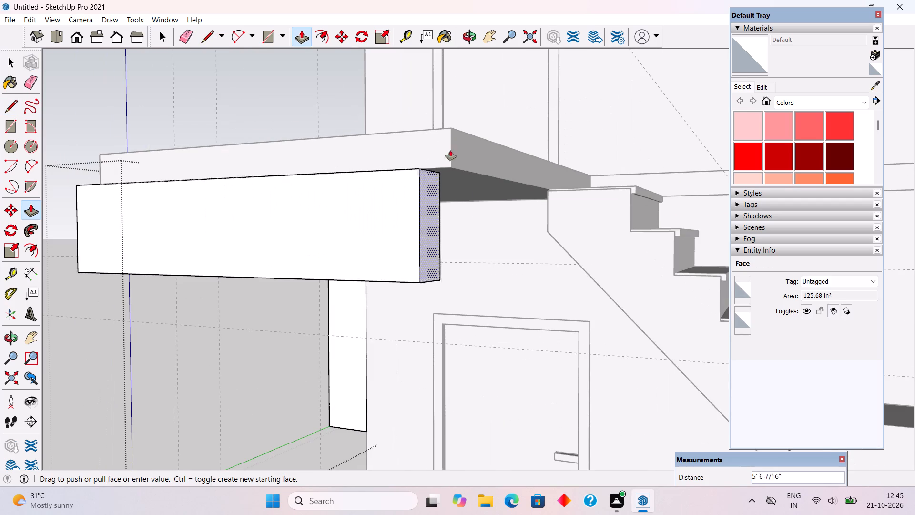
{"action": "left_click", "coordinate": [455, 147]}
{"action": "middle_click_drag", "start_coordinate": [398, 235], "coordinate": [623, 275]}
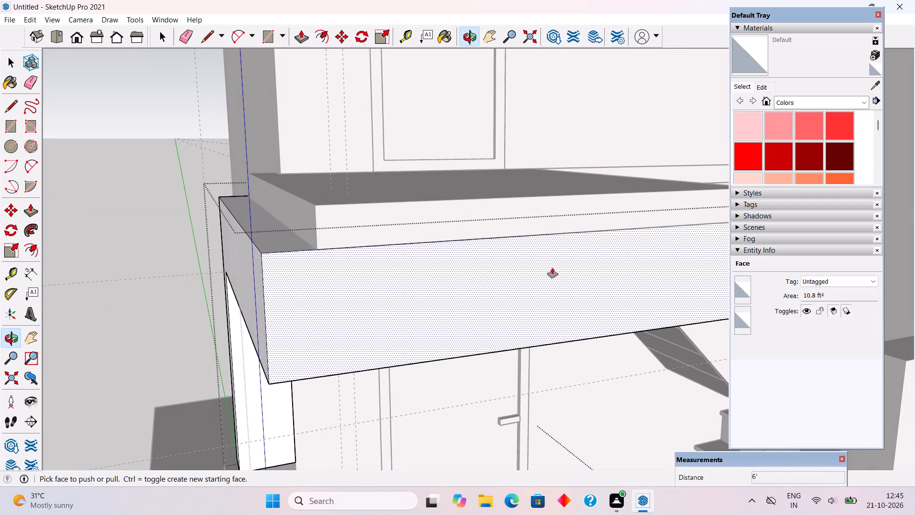
{"action": "key", "text": "space"}
{"action": "key", "text": "space"}
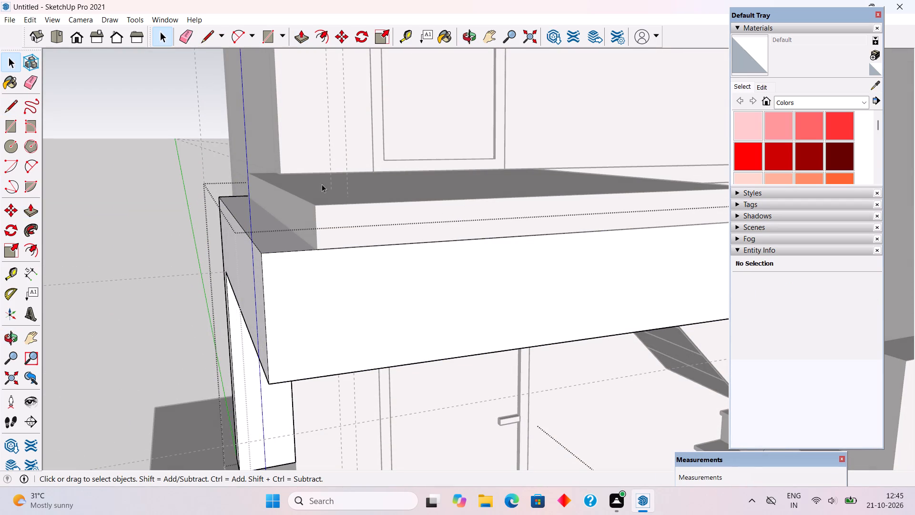
{"action": "left_click", "coordinate": [178, 110]}
Inside the floor slab group, push/pull the entrance slab's front face 1' inward, and return to the whole model.
{"action": "scroll", "coordinate": [260, 205], "scroll_direction": "down", "scroll_amount": 4}
{"action": "scroll", "coordinate": [375, 307], "scroll_direction": "down", "scroll_amount": 2}
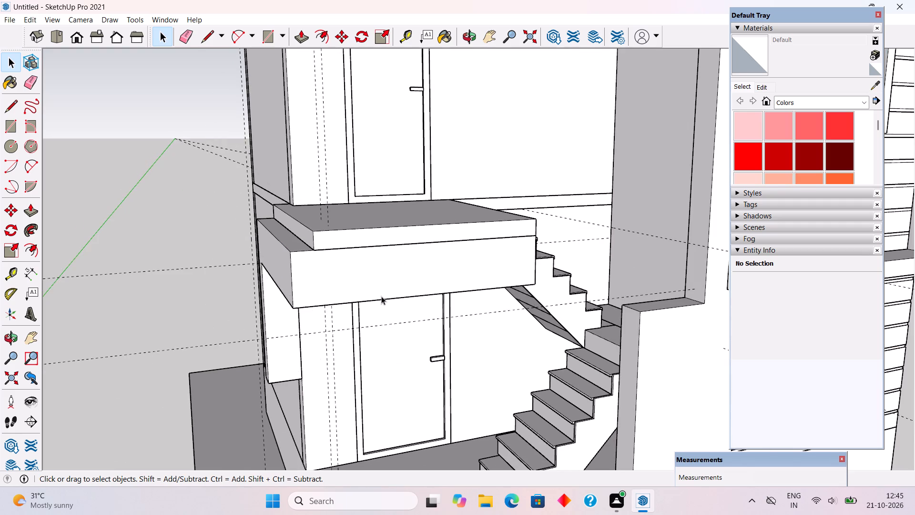
{"action": "middle_click_drag", "start_coordinate": [386, 269], "coordinate": [422, 313]}
{"action": "scroll", "coordinate": [414, 302], "scroll_direction": "up", "scroll_amount": 5}
{"action": "triple_click", "coordinate": [417, 292]}
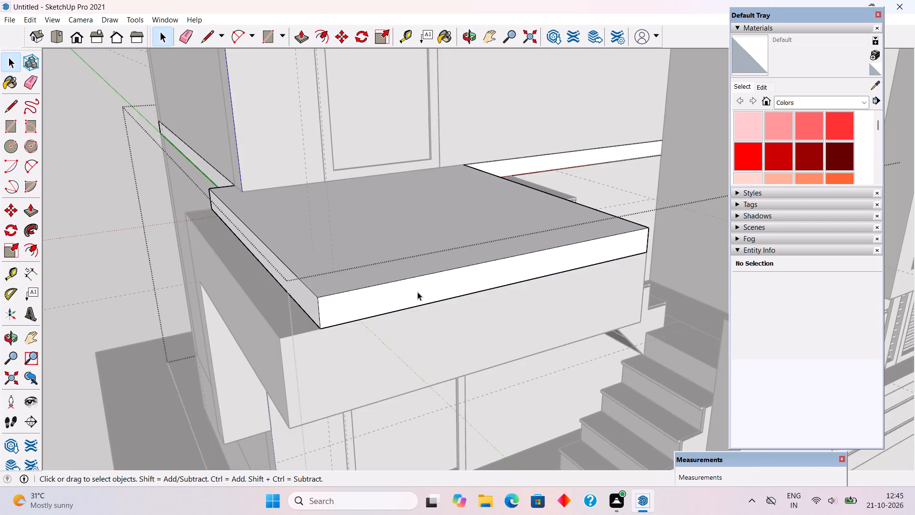
{"action": "double_click", "coordinate": [417, 292]}
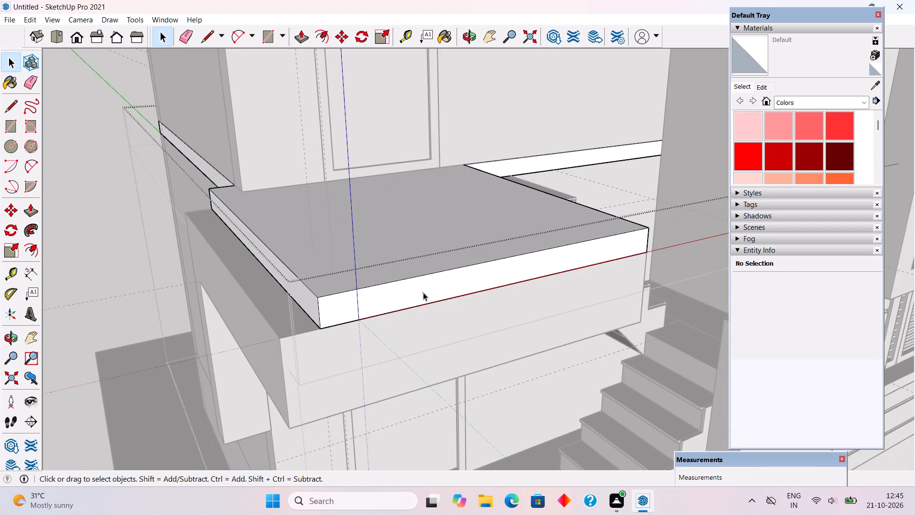
{"action": "left_click", "coordinate": [423, 293]}
{"action": "key", "text": "p"}
{"action": "left_click", "coordinate": [423, 292]}
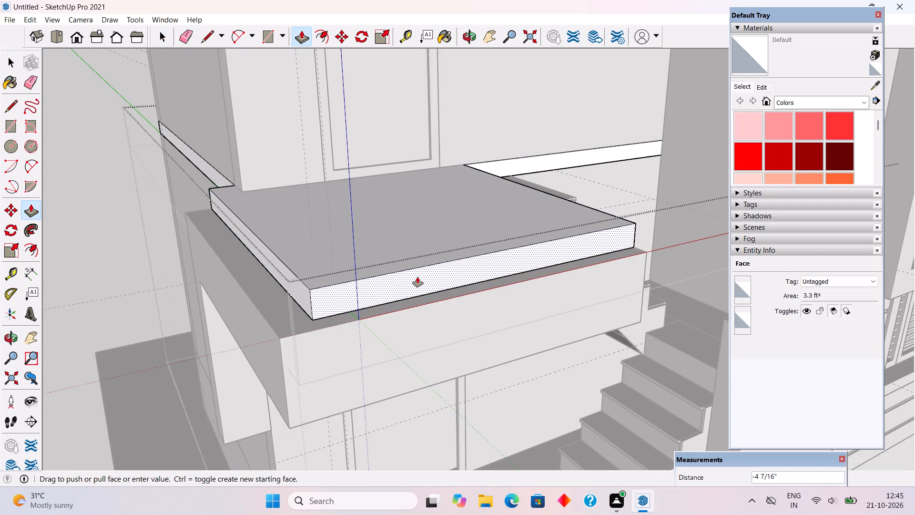
{"action": "type", "text": "1'"}
{"action": "key", "text": "Return"}
{"action": "key", "text": "space"}
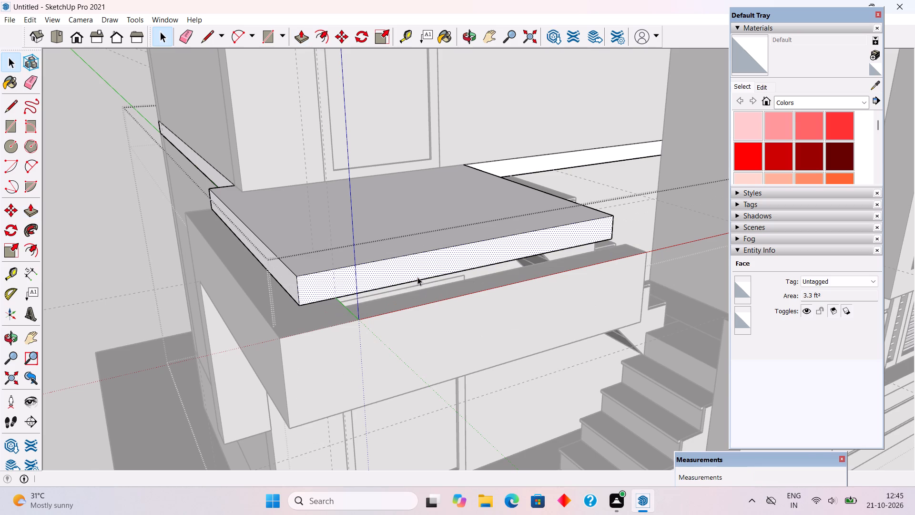
{"action": "scroll", "coordinate": [417, 277], "scroll_direction": "down", "scroll_amount": 14}
{"action": "left_click", "coordinate": [241, 219]}
{"action": "middle_click_drag", "start_coordinate": [458, 257], "coordinate": [441, 246]}
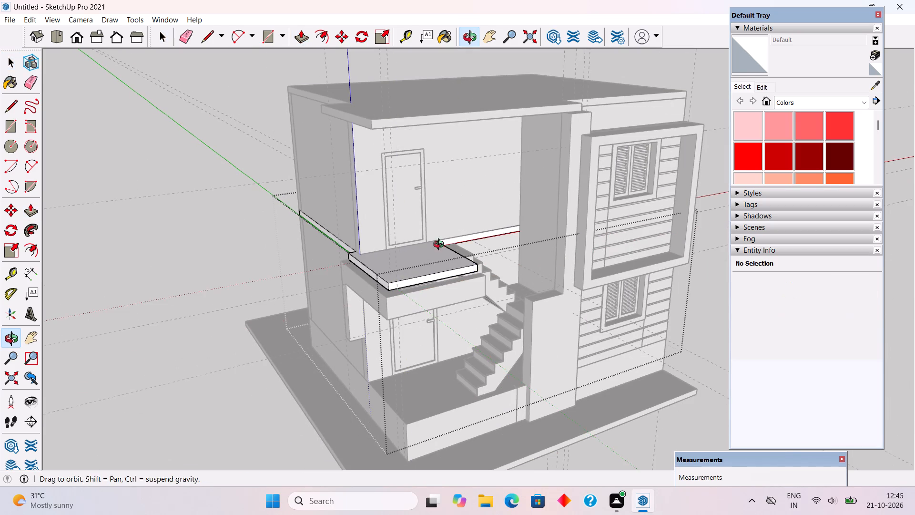
{"action": "middle_click_drag", "start_coordinate": [441, 246], "coordinate": [397, 232]}
{"action": "scroll", "coordinate": [397, 232], "scroll_direction": "down", "scroll_amount": 1}
{"action": "left_click", "coordinate": [233, 152]}
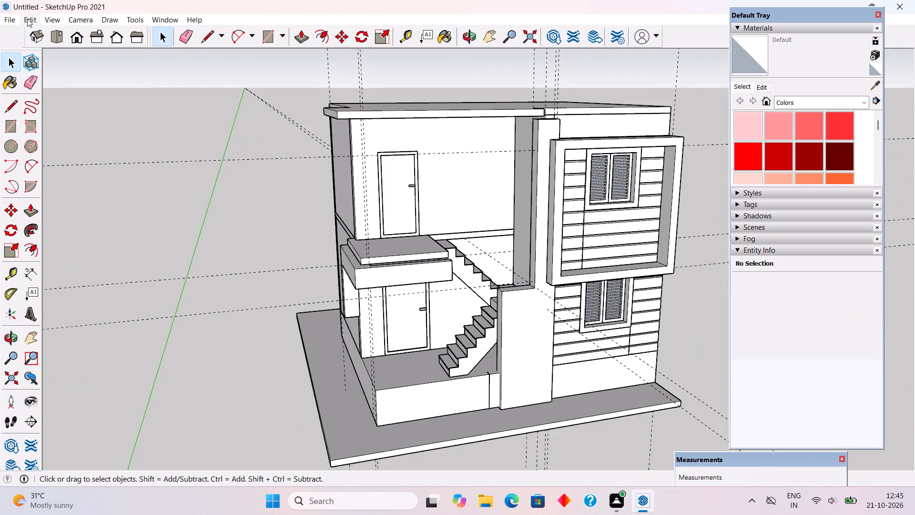
Unhide all hidden geometry in the model.
{"action": "left_click", "coordinate": [27, 19]}
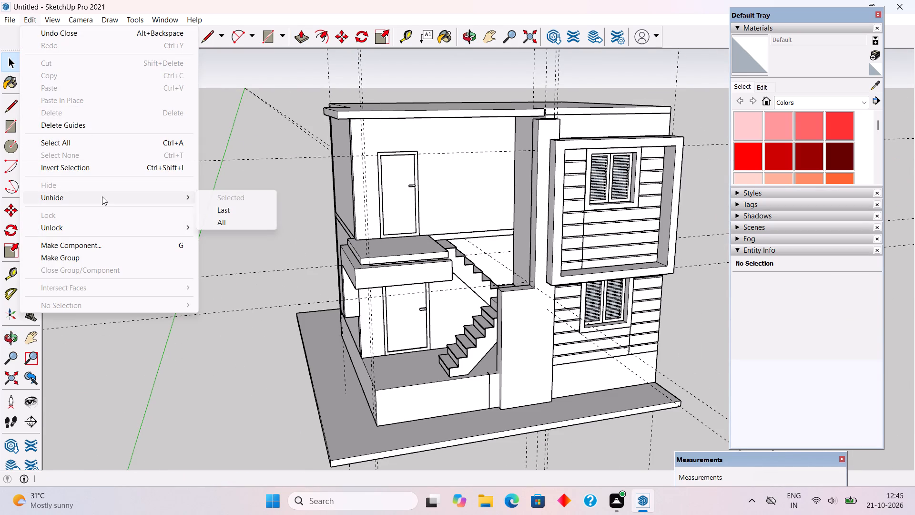
{"action": "left_click", "coordinate": [102, 196]}
{"action": "left_click", "coordinate": [220, 222]}
Inside the porch frame group, push/pull the side bar's inner face about 1' 4 13/16" to meet the entrance slab's lower corner.
{"action": "middle_click_drag", "start_coordinate": [448, 294], "coordinate": [862, 440]}
{"action": "scroll", "coordinate": [600, 331], "scroll_direction": "up", "scroll_amount": 6}
{"action": "scroll", "coordinate": [540, 339], "scroll_direction": "up", "scroll_amount": 4}
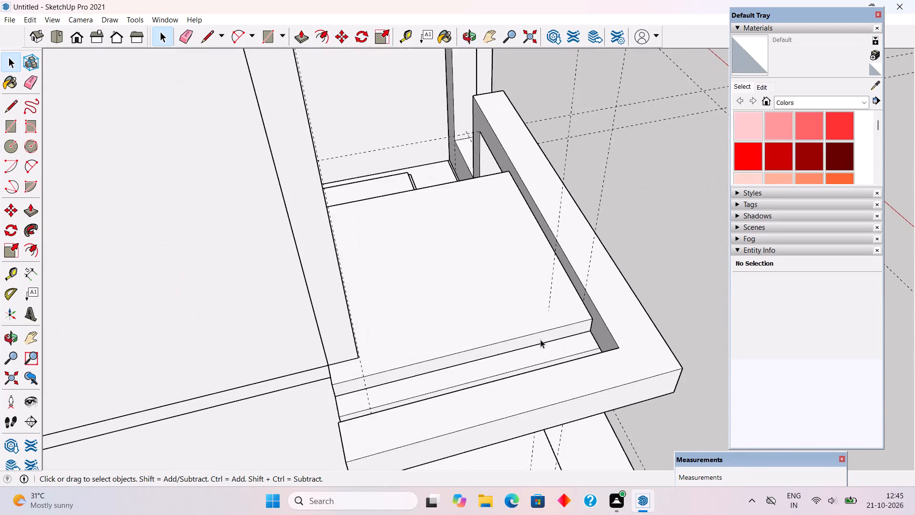
{"action": "middle_click_drag", "start_coordinate": [578, 366], "coordinate": [651, 277]}
{"action": "middle_click_drag", "start_coordinate": [507, 309], "coordinate": [695, 307]}
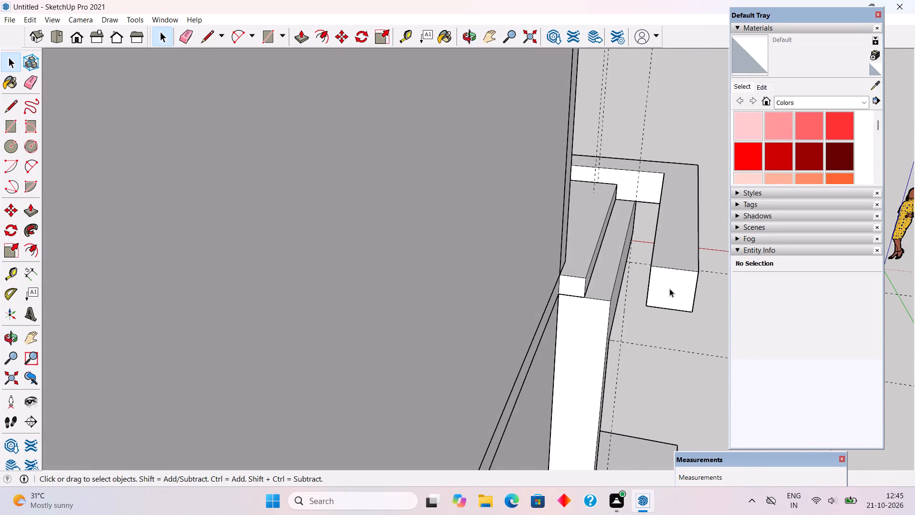
{"action": "middle_click_drag", "start_coordinate": [670, 288], "coordinate": [659, 279]}
{"action": "scroll", "coordinate": [659, 279], "scroll_direction": "up", "scroll_amount": 10}
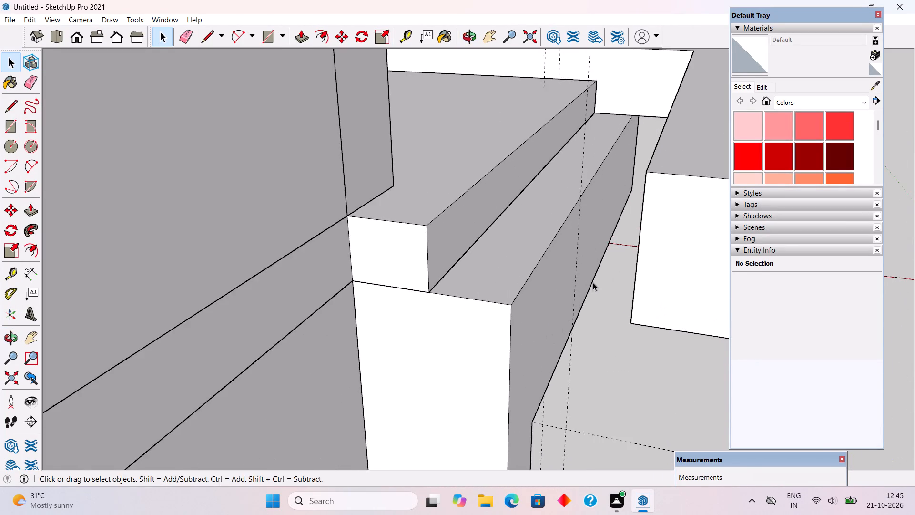
{"action": "middle_click_drag", "start_coordinate": [595, 282], "coordinate": [640, 260]}
{"action": "triple_click", "coordinate": [666, 217]}
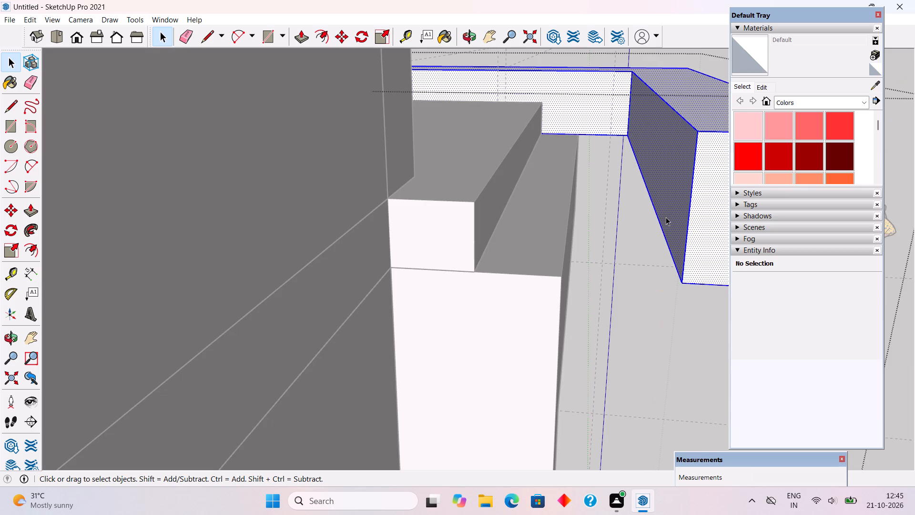
{"action": "key", "text": "p"}
{"action": "left_click", "coordinate": [671, 211]}
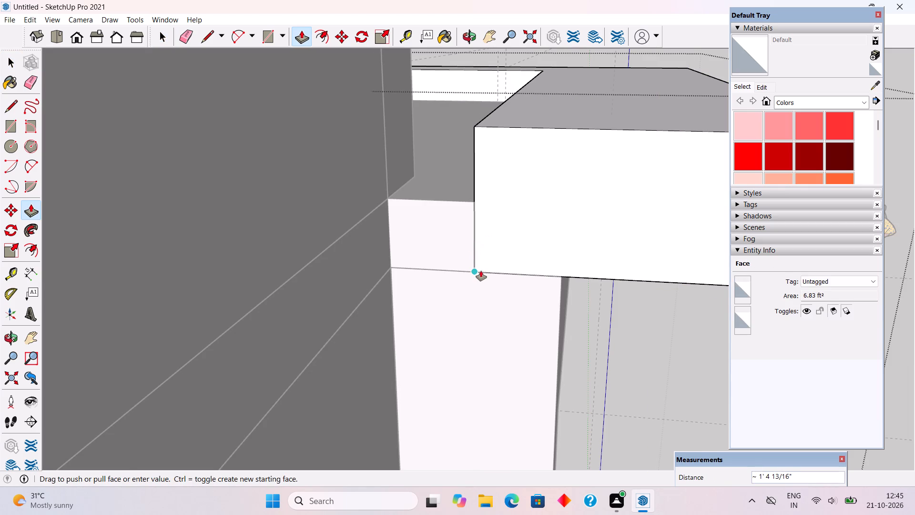
{"action": "left_click", "coordinate": [478, 272]}
Push/pull the frame side bar's outer face inward toward the entrance slab to thin the bar.
{"action": "middle_click_drag", "start_coordinate": [556, 290], "coordinate": [303, 211]}
{"action": "scroll", "coordinate": [303, 211], "scroll_direction": "down", "scroll_amount": 3}
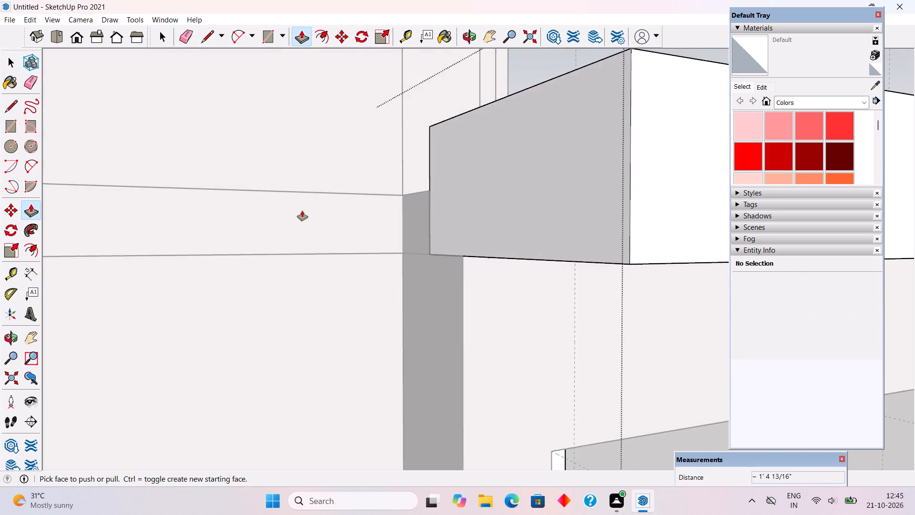
{"action": "scroll", "coordinate": [302, 211], "scroll_direction": "down", "scroll_amount": 5}
{"action": "left_click", "coordinate": [498, 208]}
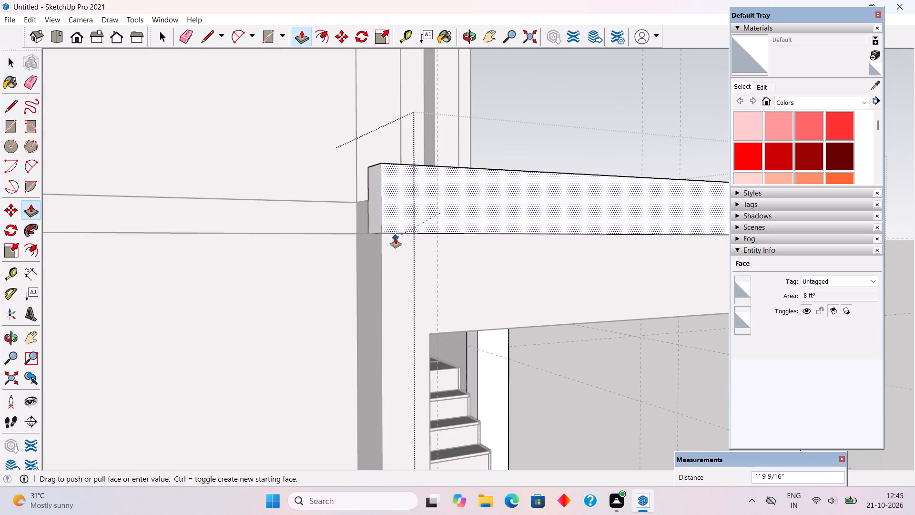
{"action": "left_click", "coordinate": [396, 239]}
Push/pull the frame side bar's outer face 2" outward, and return to the whole model.
{"action": "left_click", "coordinate": [404, 207]}
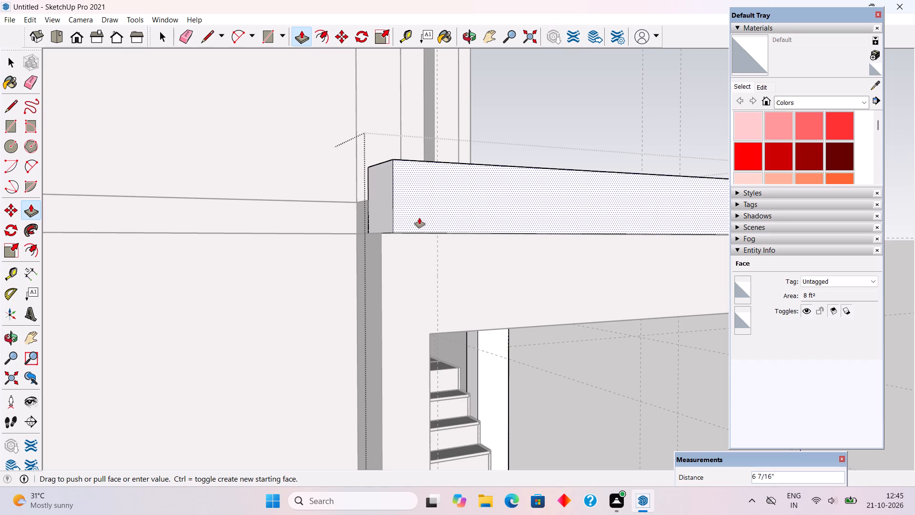
{"action": "key", "text": "1"}
{"action": "key", "text": "BackSpace"}
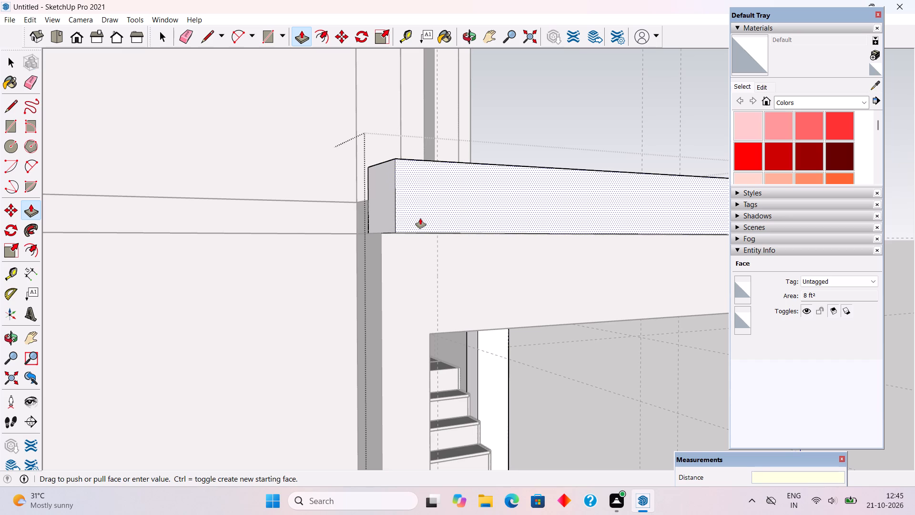
{"action": "type", "text": "2\""}
{"action": "key", "text": "Return"}
{"action": "key", "text": "space"}
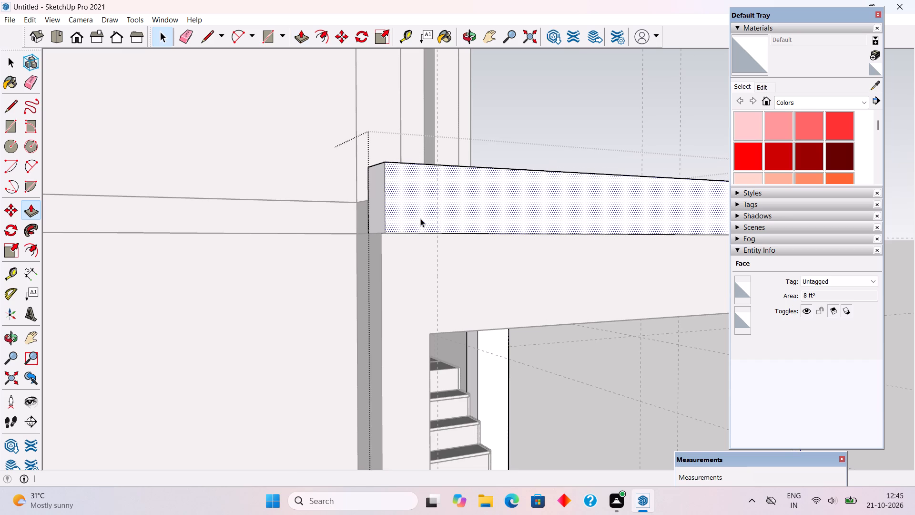
{"action": "scroll", "coordinate": [407, 271], "scroll_direction": "down", "scroll_amount": 17}
{"action": "left_click", "coordinate": [614, 230]}
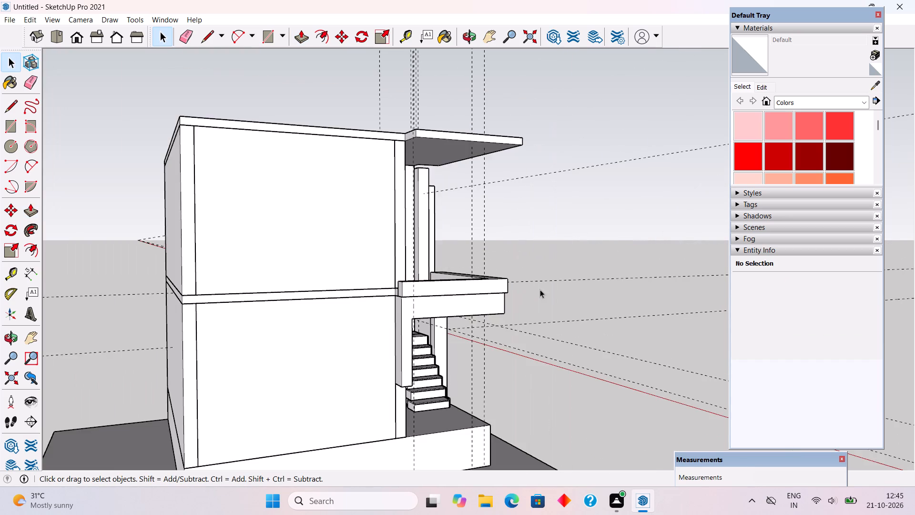
Inside the porch beam group, push/pull the front beam's end face 3' 2" to meet the frame's post, and leave the group.
{"action": "middle_click_drag", "start_coordinate": [540, 289], "coordinate": [221, 288]}
{"action": "scroll", "coordinate": [480, 262], "scroll_direction": "up", "scroll_amount": 5}
{"action": "middle_click_drag", "start_coordinate": [395, 298], "coordinate": [265, 260]}
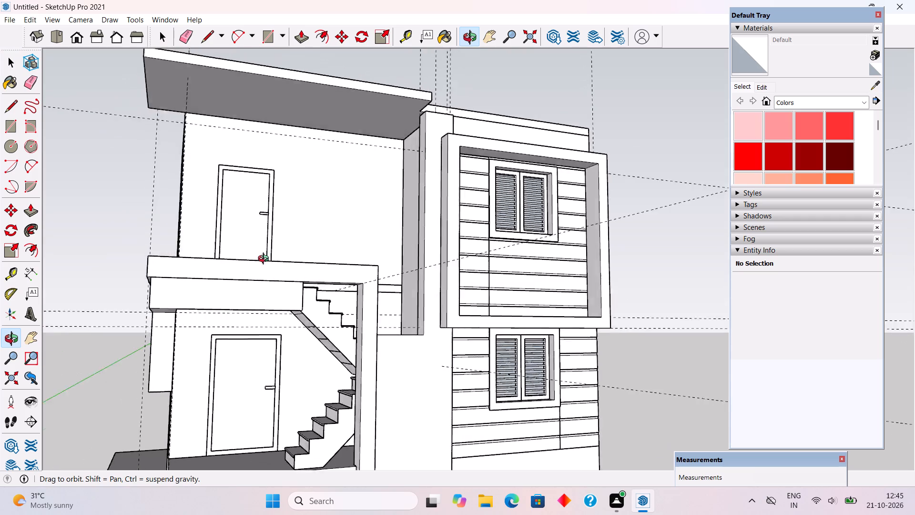
{"action": "middle_click_drag", "start_coordinate": [265, 260], "coordinate": [114, 221]}
{"action": "scroll", "coordinate": [281, 306], "scroll_direction": "up", "scroll_amount": 10}
{"action": "middle_click_drag", "start_coordinate": [285, 276], "coordinate": [264, 269]}
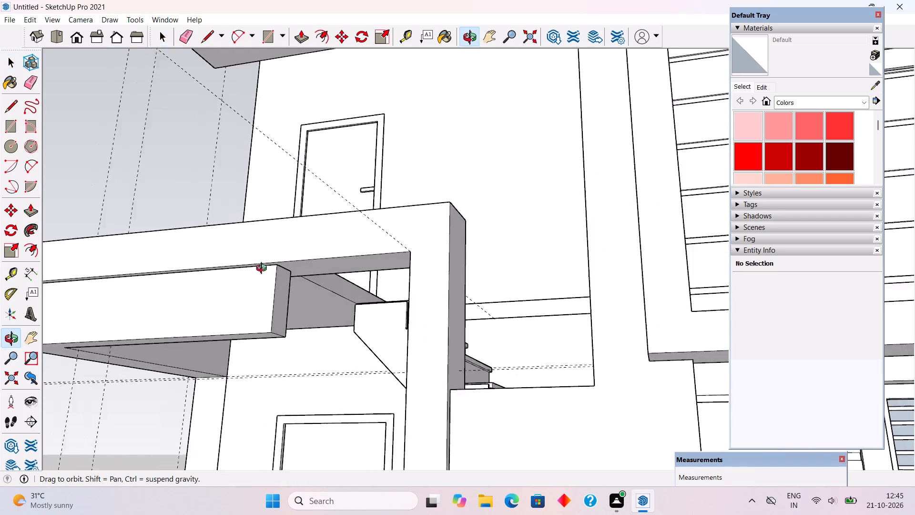
{"action": "middle_click_drag", "start_coordinate": [264, 269], "coordinate": [209, 263]}
{"action": "scroll", "coordinate": [265, 320], "scroll_direction": "up", "scroll_amount": 3}
{"action": "triple_click", "coordinate": [273, 314]}
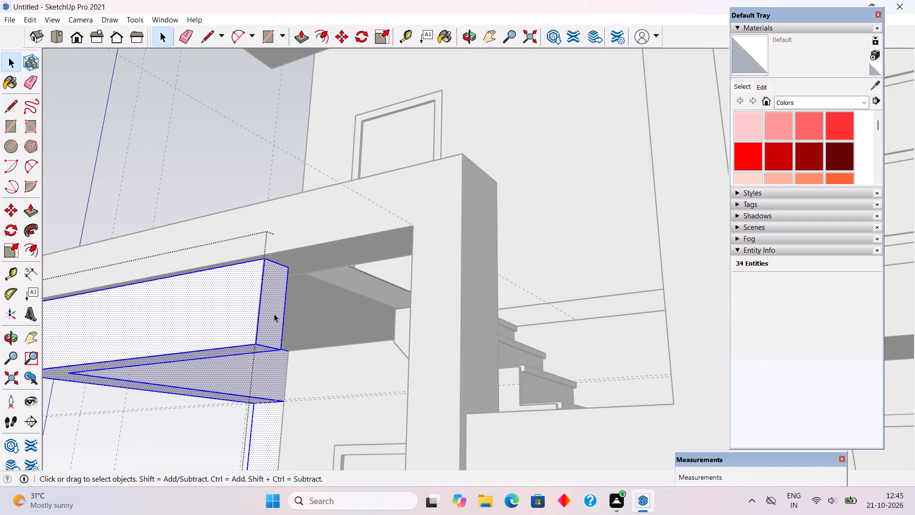
{"action": "key", "text": "p"}
{"action": "left_click", "coordinate": [275, 309]}
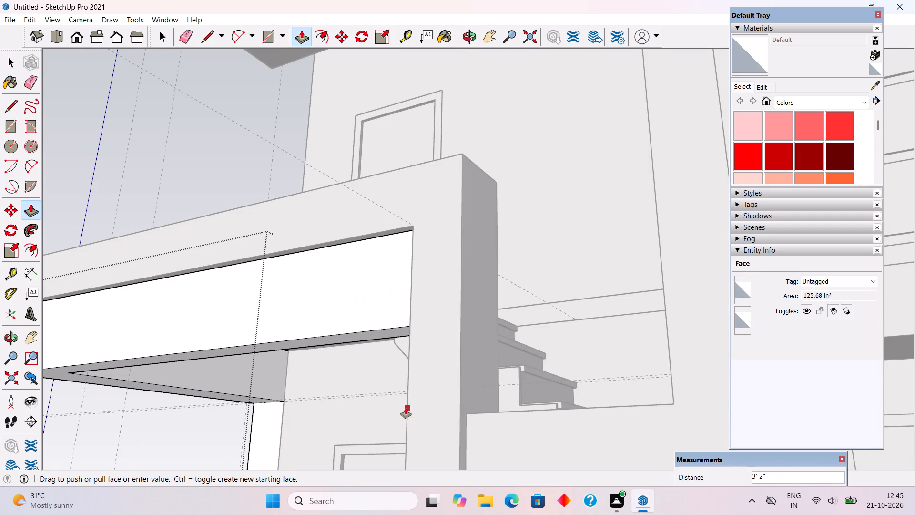
{"action": "left_click", "coordinate": [410, 415]}
{"action": "key", "text": "space"}
{"action": "scroll", "coordinate": [446, 348], "scroll_direction": "down", "scroll_amount": 4}
{"action": "scroll", "coordinate": [505, 308], "scroll_direction": "down", "scroll_amount": 13}
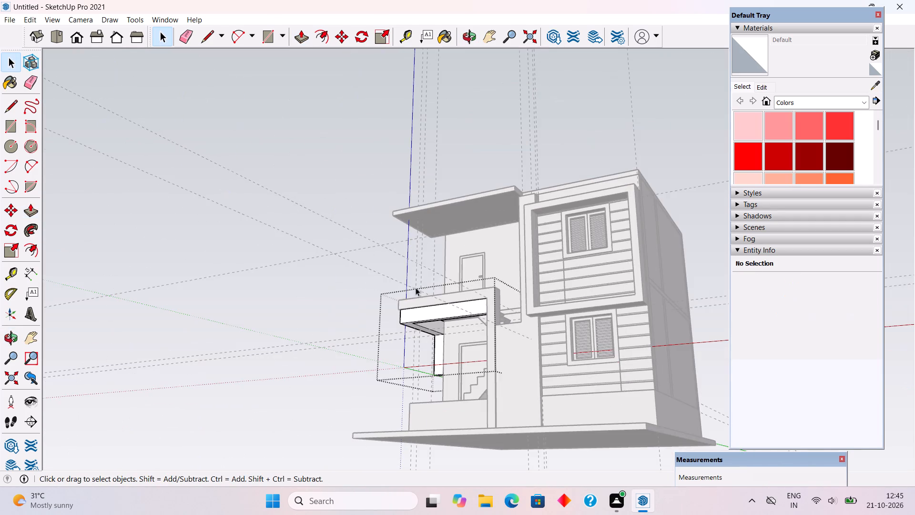
{"action": "left_click", "coordinate": [281, 256]}
Examine the extended porch beam and its fit with the entrance slab and frame from above, below and the front.
{"action": "middle_click_drag", "start_coordinate": [474, 356], "coordinate": [693, 466]}
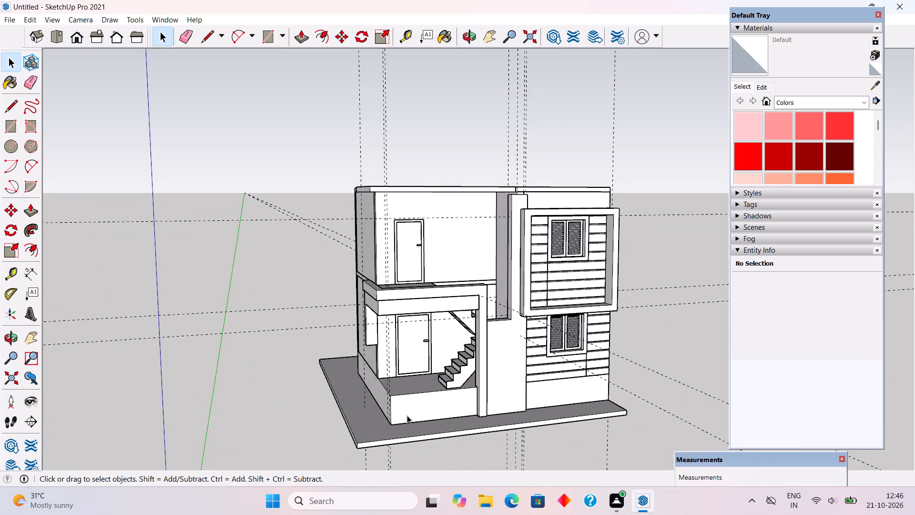
{"action": "scroll", "coordinate": [407, 415], "scroll_direction": "up", "scroll_amount": 3}
{"action": "middle_click_drag", "start_coordinate": [403, 410], "coordinate": [514, 359]}
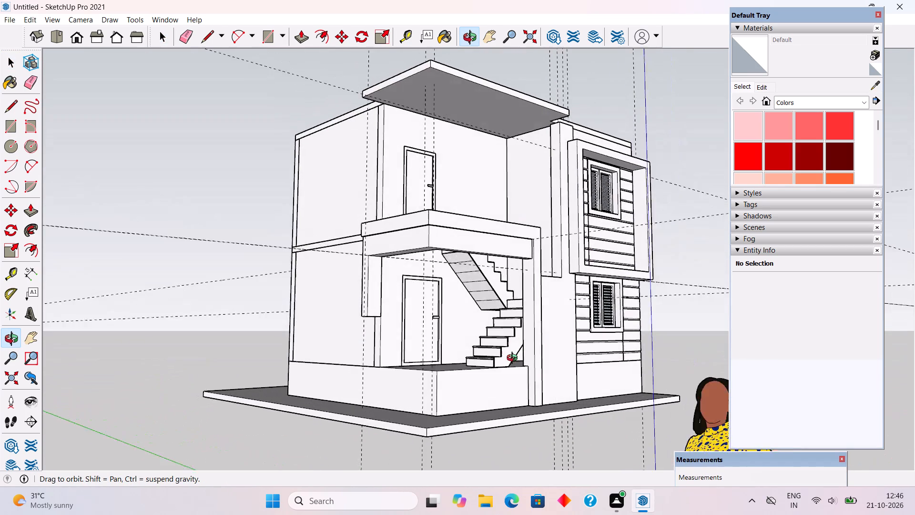
{"action": "middle_click_drag", "start_coordinate": [514, 359], "coordinate": [392, 306]}
{"action": "scroll", "coordinate": [393, 299], "scroll_direction": "up", "scroll_amount": 2}
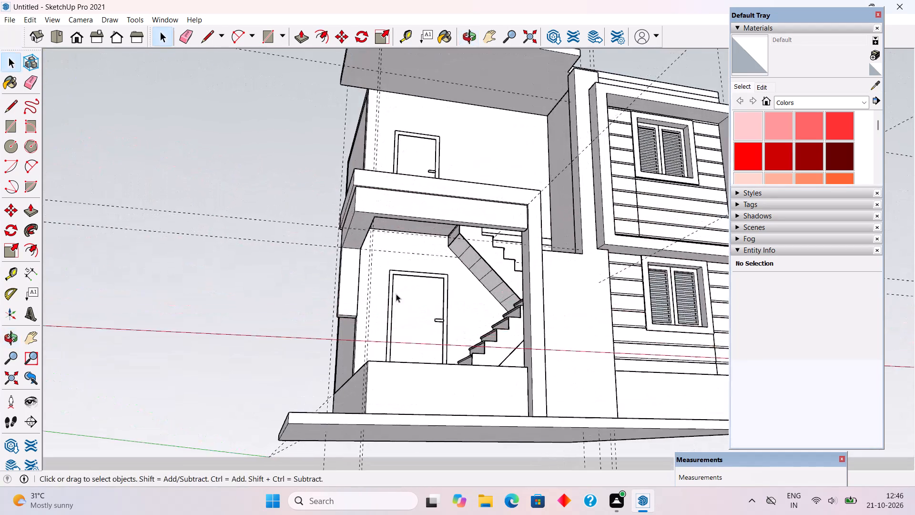
{"action": "scroll", "coordinate": [375, 257], "scroll_direction": "up", "scroll_amount": 5}
{"action": "middle_click_drag", "start_coordinate": [364, 194], "coordinate": [445, 188]}
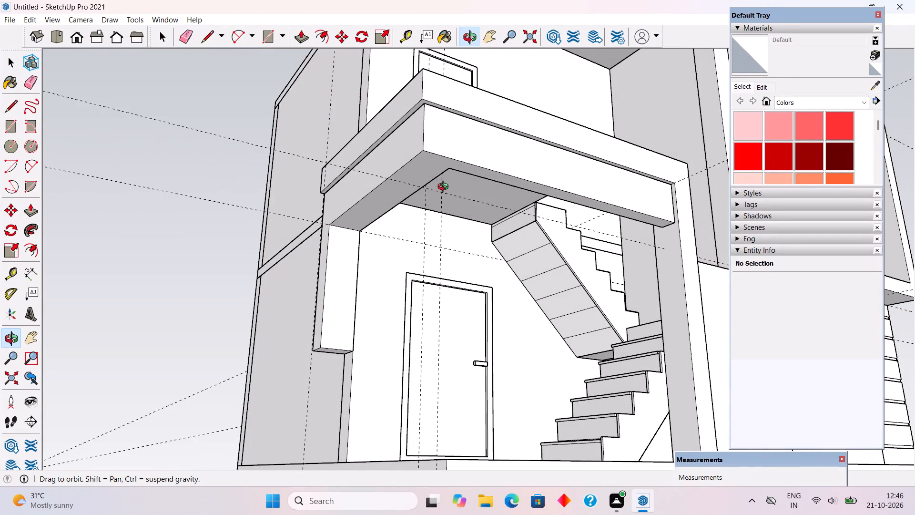
{"action": "middle_click_drag", "start_coordinate": [445, 188], "coordinate": [372, 249]}
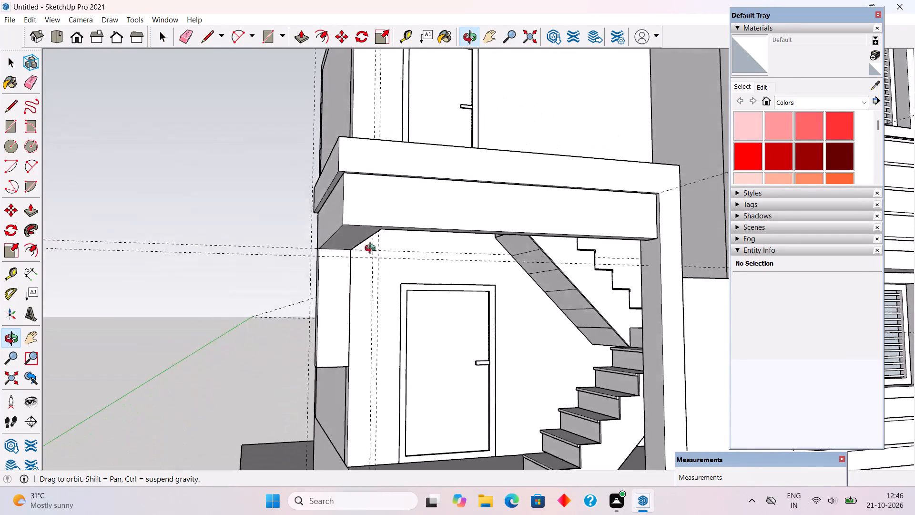
{"action": "middle_click_drag", "start_coordinate": [372, 249], "coordinate": [425, 365]}
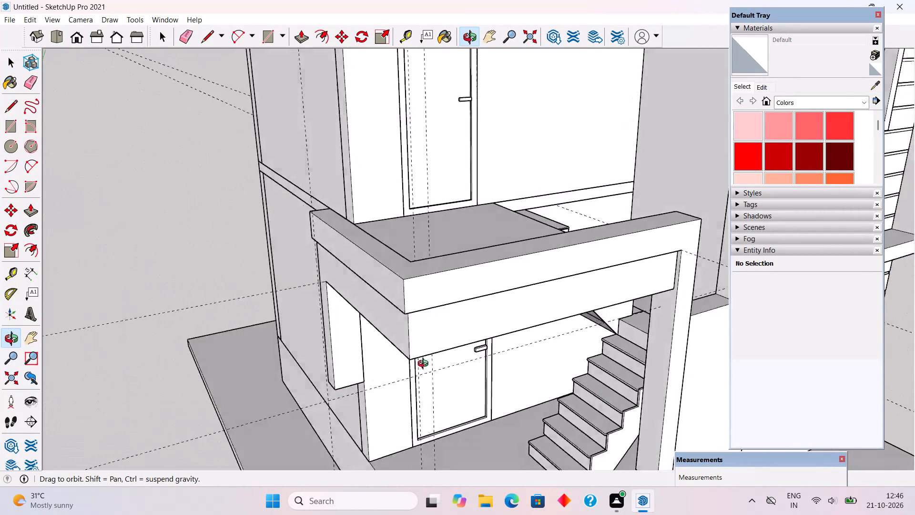
{"action": "middle_click_drag", "start_coordinate": [425, 365], "coordinate": [328, 391]}
{"action": "middle_click_drag", "start_coordinate": [579, 269], "coordinate": [323, 261]}
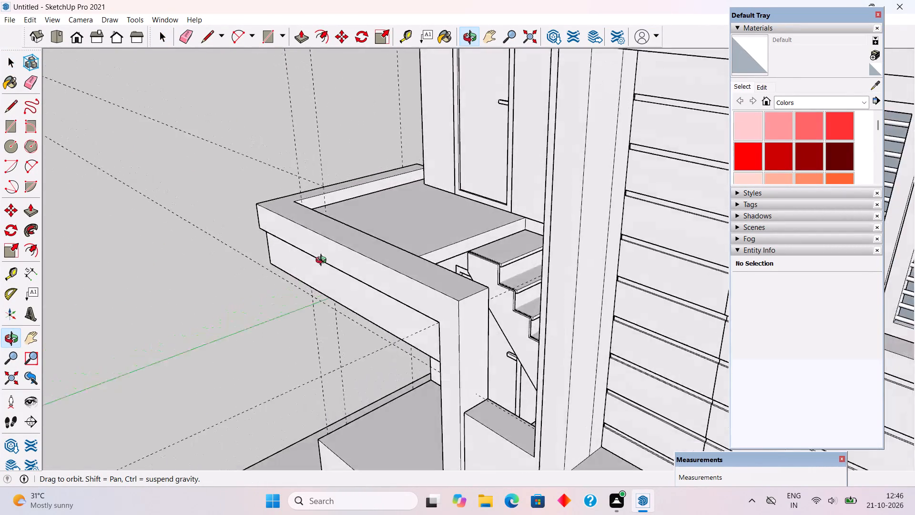
{"action": "middle_click_drag", "start_coordinate": [323, 261], "coordinate": [570, 154]}
{"action": "scroll", "coordinate": [570, 154], "scroll_direction": "down", "scroll_amount": 3}
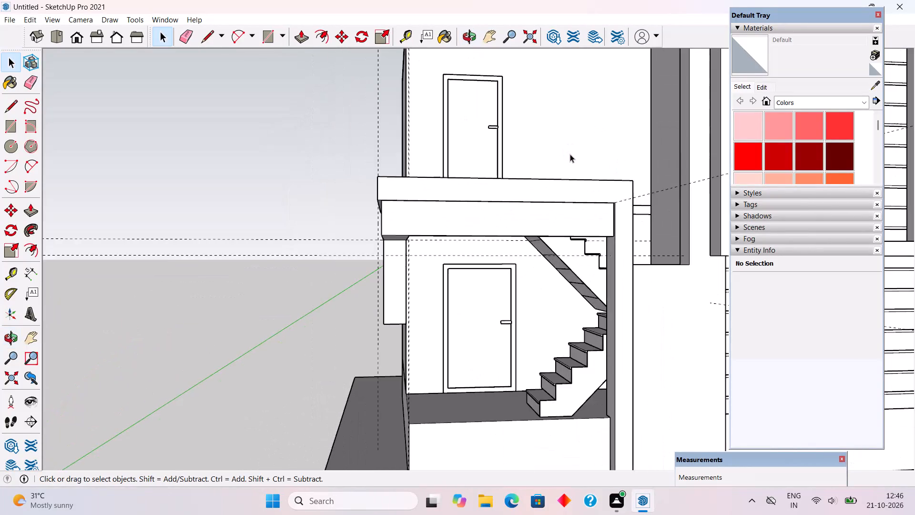
{"action": "scroll", "coordinate": [570, 154], "scroll_direction": "down", "scroll_amount": 6}
{"action": "middle_click_drag", "start_coordinate": [577, 175], "coordinate": [516, 197]}
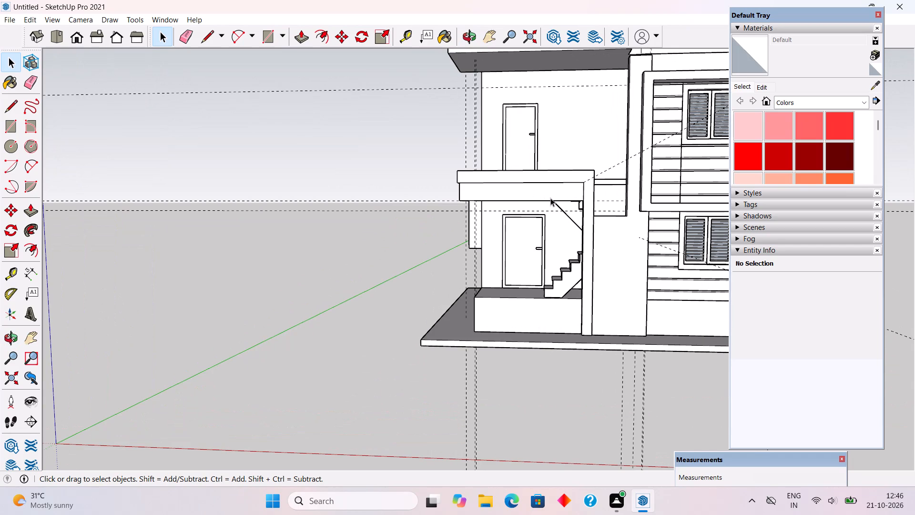
{"action": "scroll", "coordinate": [552, 199], "scroll_direction": "down", "scroll_amount": 1}
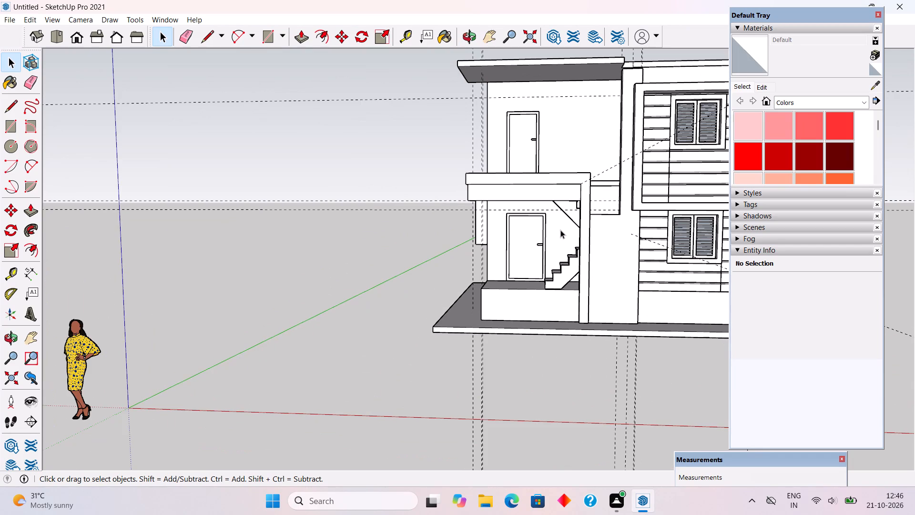
{"action": "scroll", "coordinate": [560, 230], "scroll_direction": "down", "scroll_amount": 1}
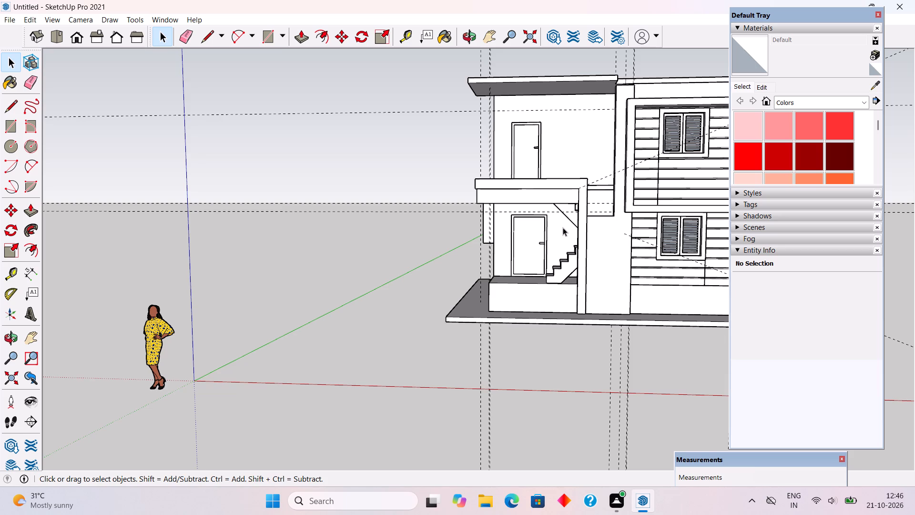
Inside the porch beam group, push/pull the beams' L-shaped underside 3" downward, and return to the whole model.
{"action": "middle_click_drag", "start_coordinate": [562, 170], "coordinate": [601, 42]}
{"action": "scroll", "coordinate": [491, 204], "scroll_direction": "up", "scroll_amount": 5}
{"action": "scroll", "coordinate": [489, 257], "scroll_direction": "up", "scroll_amount": 5}
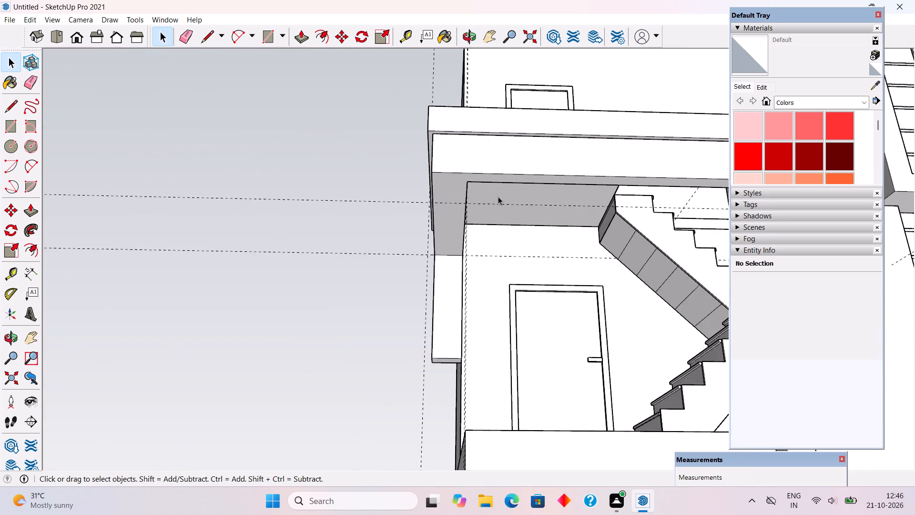
{"action": "scroll", "coordinate": [417, 246], "scroll_direction": "up", "scroll_amount": 4}
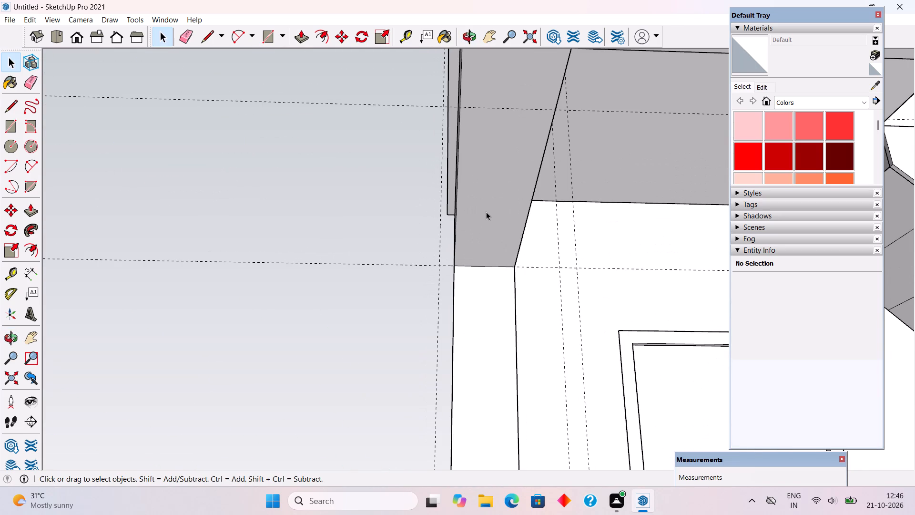
{"action": "middle_click_drag", "start_coordinate": [509, 206], "coordinate": [475, 209]}
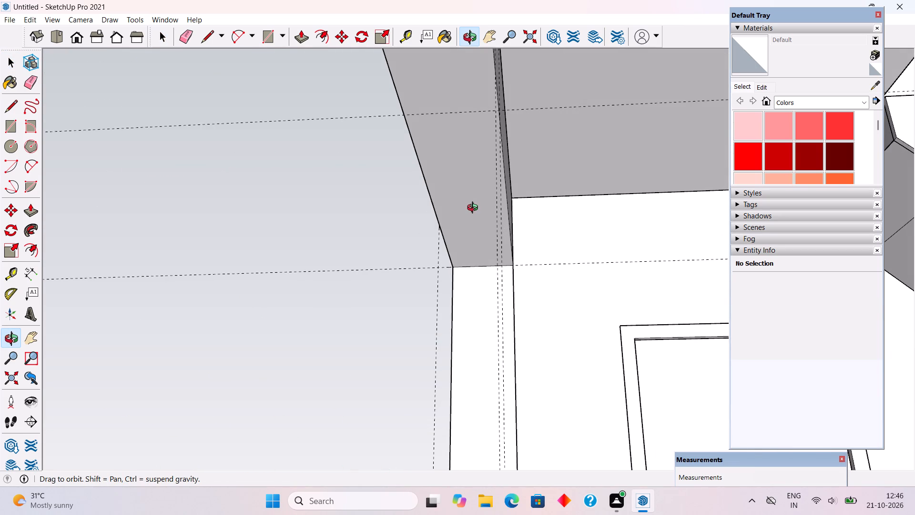
{"action": "middle_click_drag", "start_coordinate": [475, 209], "coordinate": [442, 213]}
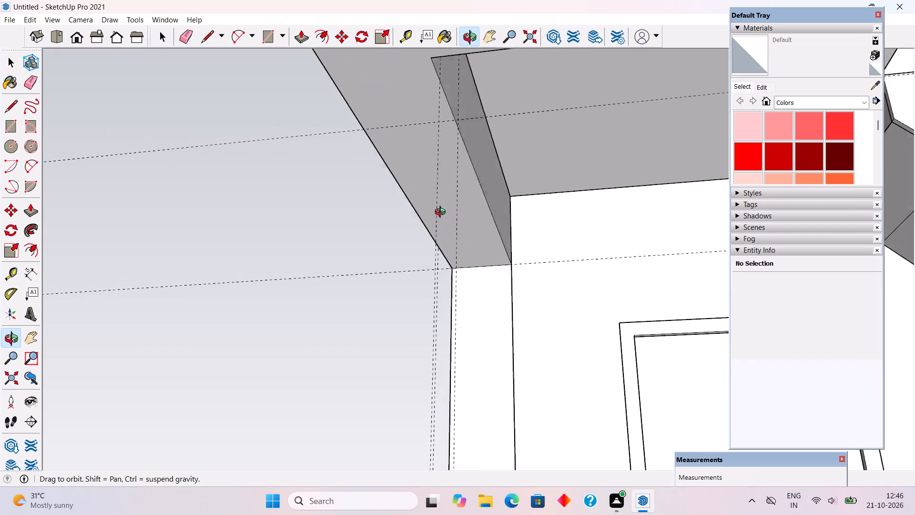
{"action": "middle_click_drag", "start_coordinate": [442, 213], "coordinate": [438, 213]}
{"action": "left_click", "coordinate": [439, 211]}
{"action": "scroll", "coordinate": [446, 202], "scroll_direction": "down", "scroll_amount": 9}
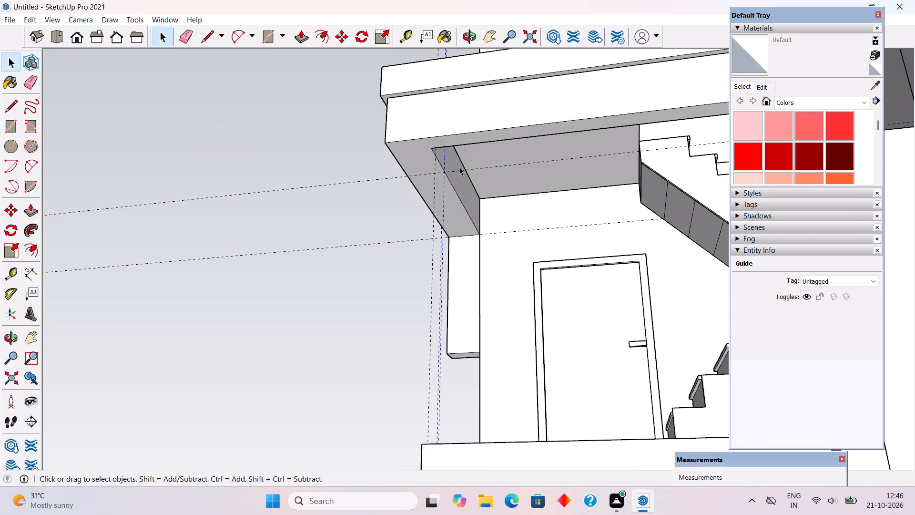
{"action": "triple_click", "coordinate": [470, 139]}
{"action": "left_click", "coordinate": [470, 140]}
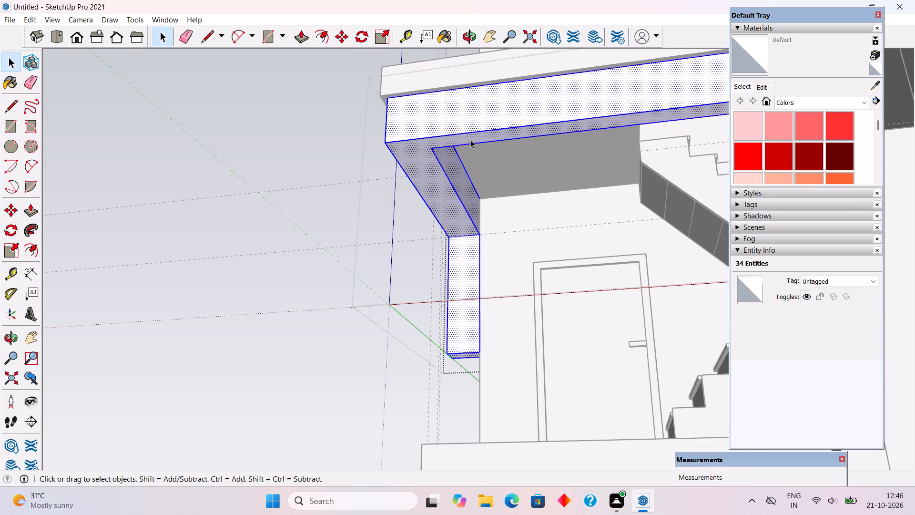
{"action": "key", "text": "p"}
{"action": "left_click", "coordinate": [470, 140]}
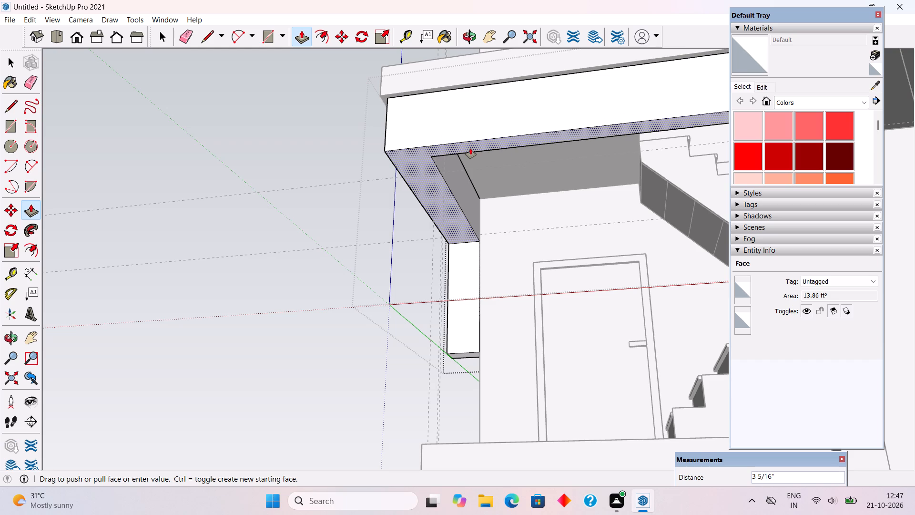
{"action": "type", "text": "3\""}
{"action": "key", "text": "Return"}
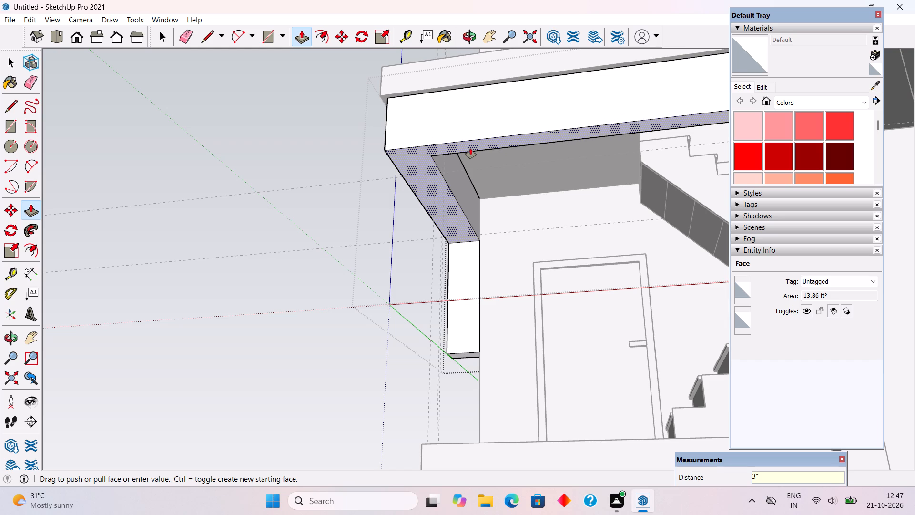
{"action": "key", "text": "space"}
{"action": "left_click", "coordinate": [337, 144]}
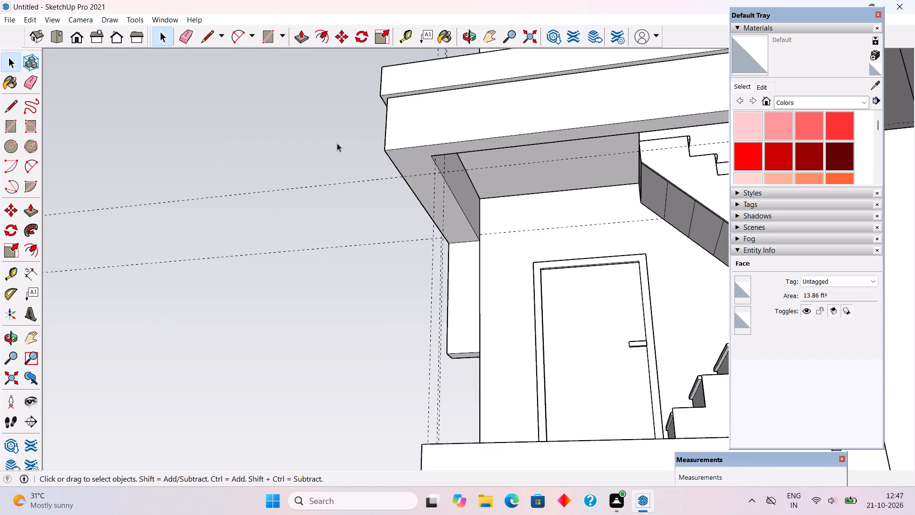
Examine the deepened porch beams, the staircase opening and the upper balcony from the front and above.
{"action": "scroll", "coordinate": [337, 143], "scroll_direction": "down", "scroll_amount": 6}
{"action": "scroll", "coordinate": [368, 173], "scroll_direction": "down", "scroll_amount": 5}
{"action": "middle_click_drag", "start_coordinate": [514, 169], "coordinate": [604, 312]}
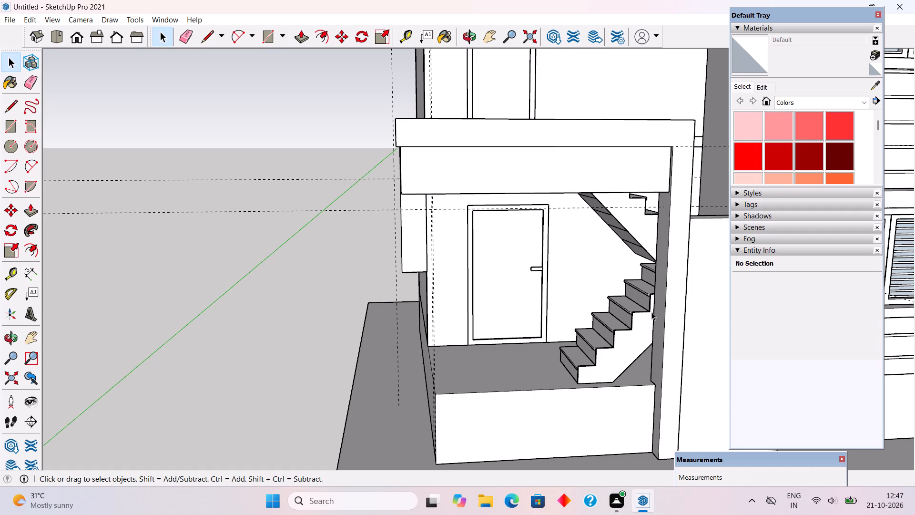
{"action": "middle_click_drag", "start_coordinate": [533, 360], "coordinate": [501, 333]}
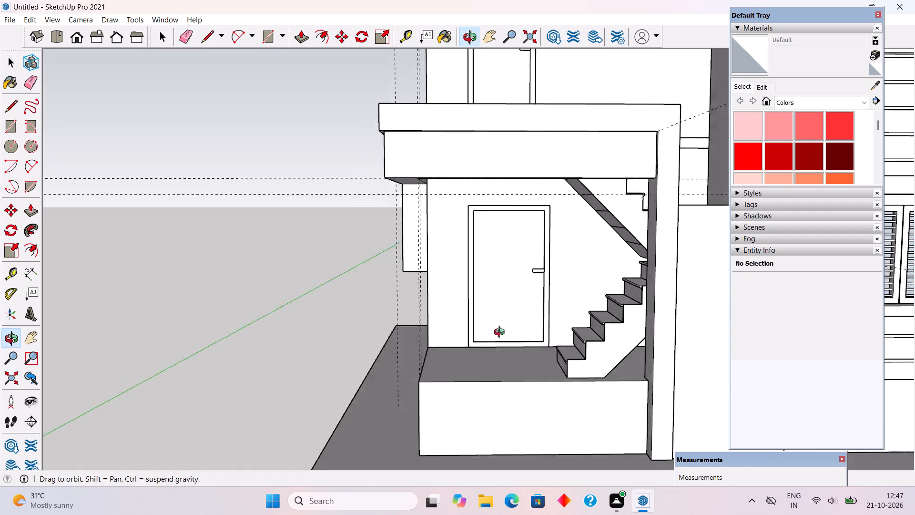
{"action": "middle_click_drag", "start_coordinate": [501, 333], "coordinate": [466, 318]}
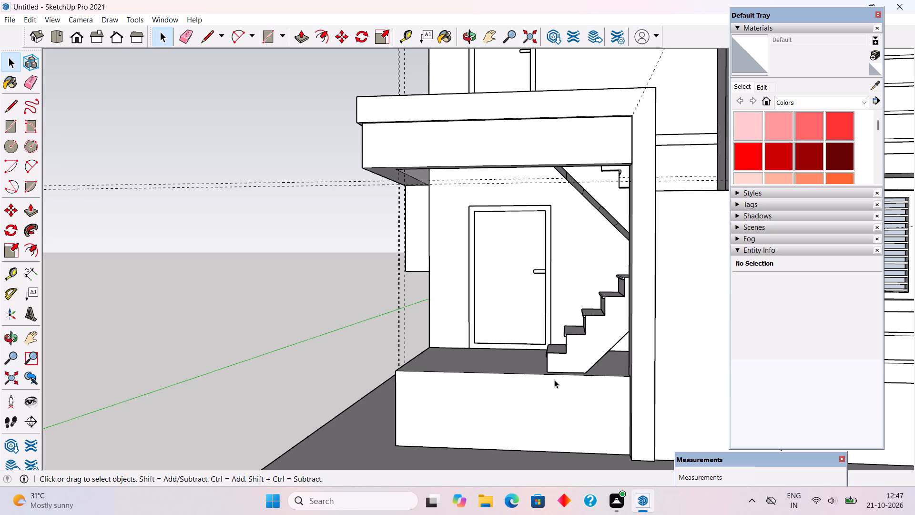
{"action": "middle_click_drag", "start_coordinate": [614, 364], "coordinate": [611, 426]}
{"action": "scroll", "coordinate": [611, 426], "scroll_direction": "down", "scroll_amount": 4}
{"action": "scroll", "coordinate": [572, 371], "scroll_direction": "down", "scroll_amount": 2}
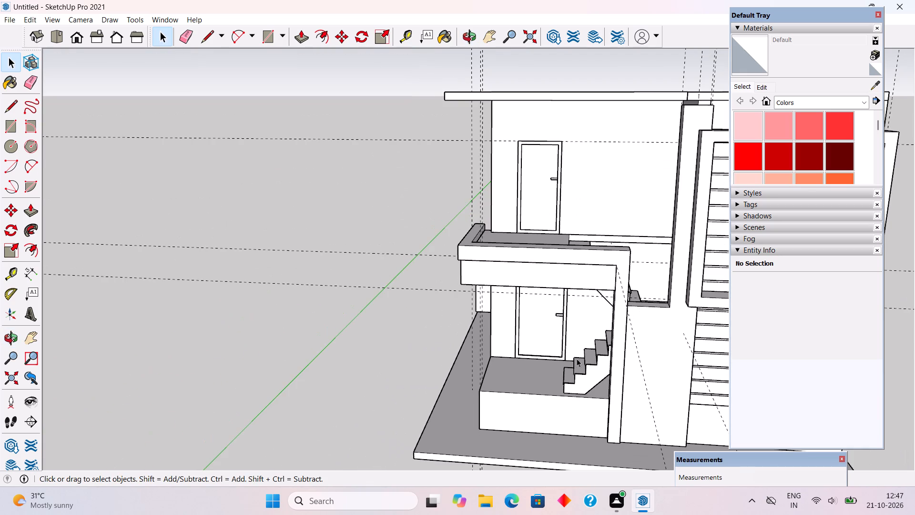
{"action": "middle_click_drag", "start_coordinate": [618, 195], "coordinate": [703, 219]}
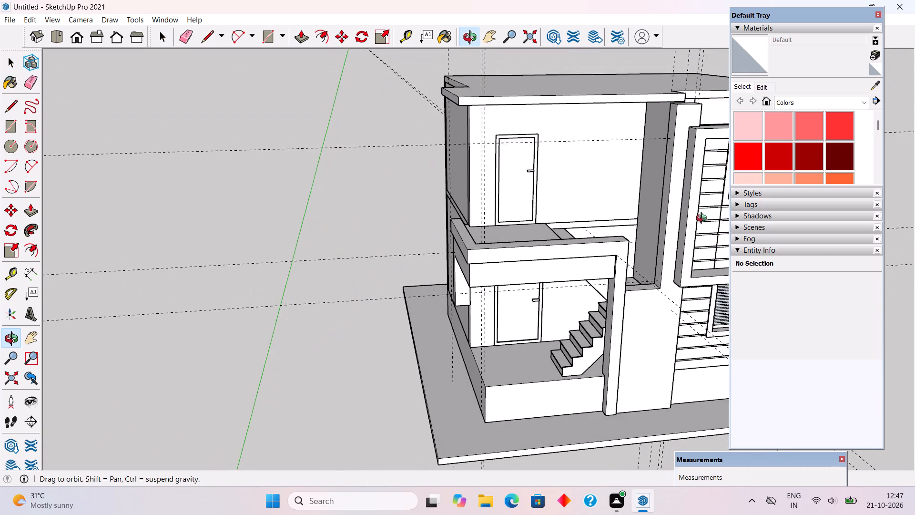
{"action": "middle_click_drag", "start_coordinate": [703, 219], "coordinate": [635, 266]}
{"action": "scroll", "coordinate": [645, 270], "scroll_direction": "down", "scroll_amount": 2}
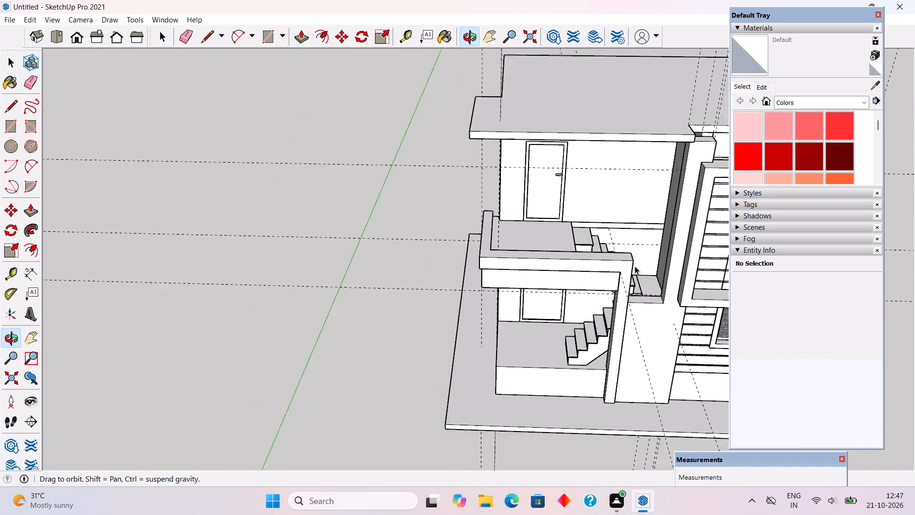
Inside the tall front post's group, push/pull the post's top face up about 9 1/2" to the roof slab's top.
{"action": "middle_click_drag", "start_coordinate": [635, 266], "coordinate": [637, 267]}
{"action": "scroll", "coordinate": [635, 266], "scroll_direction": "down", "scroll_amount": 1}
{"action": "middle_click_drag", "start_coordinate": [583, 170], "coordinate": [530, 149]}
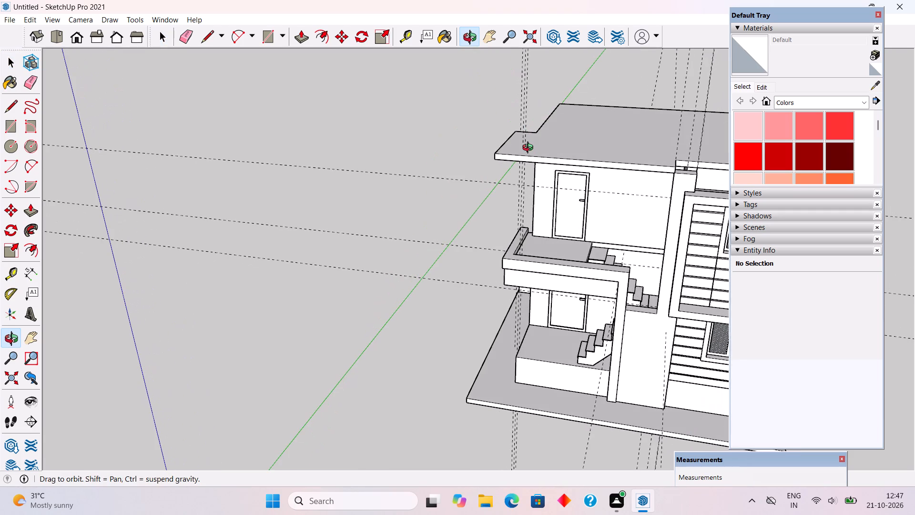
{"action": "middle_click_drag", "start_coordinate": [530, 149], "coordinate": [528, 150]}
{"action": "scroll", "coordinate": [712, 153], "scroll_direction": "up", "scroll_amount": 5}
{"action": "scroll", "coordinate": [672, 221], "scroll_direction": "up", "scroll_amount": 4}
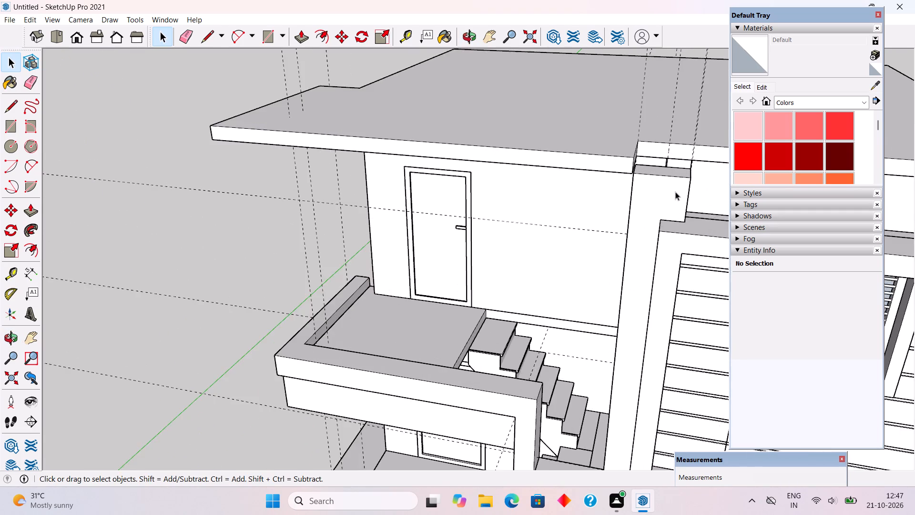
{"action": "scroll", "coordinate": [668, 181], "scroll_direction": "up", "scroll_amount": 5}
{"action": "triple_click", "coordinate": [667, 175]}
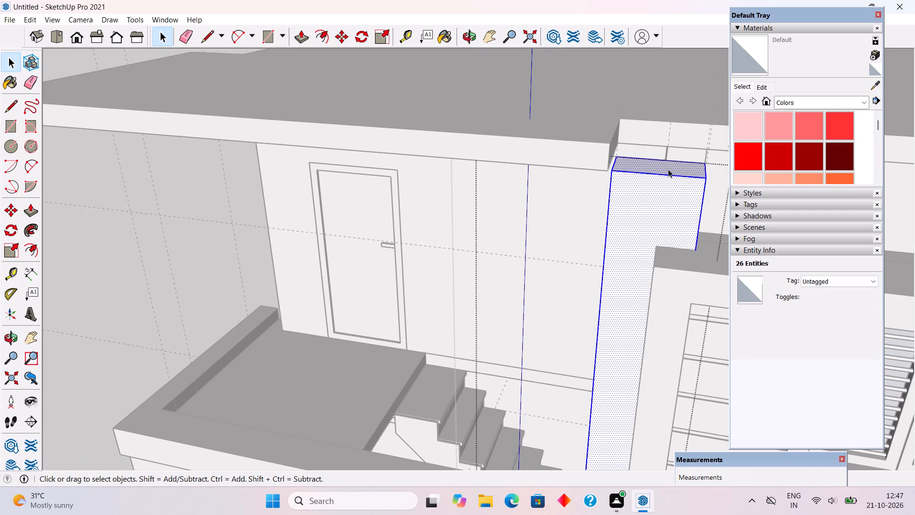
{"action": "key", "text": "p"}
{"action": "left_click", "coordinate": [671, 165]}
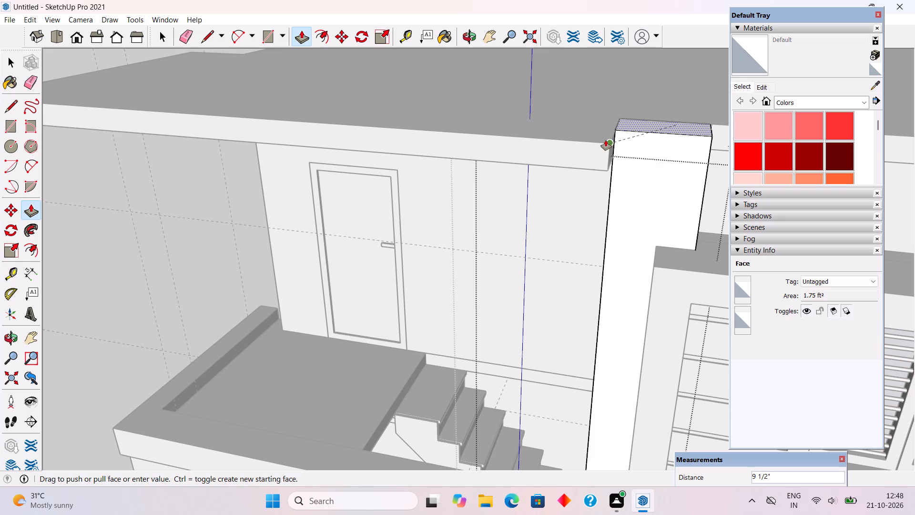
{"action": "left_click", "coordinate": [606, 140]}
Push/pull the post's top face another 2' upward above the roof slab, and leave the group.
{"action": "left_click", "coordinate": [637, 126]}
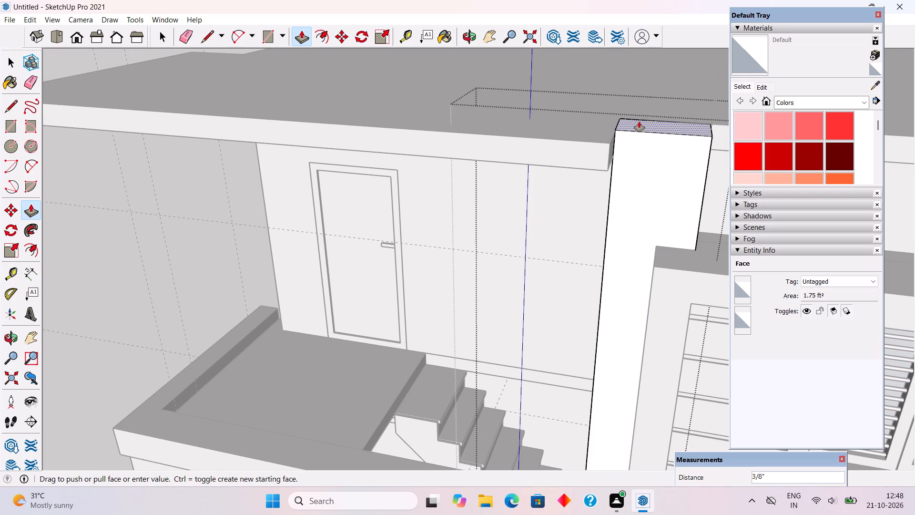
{"action": "type", "text": "2'"}
{"action": "key", "text": "Return"}
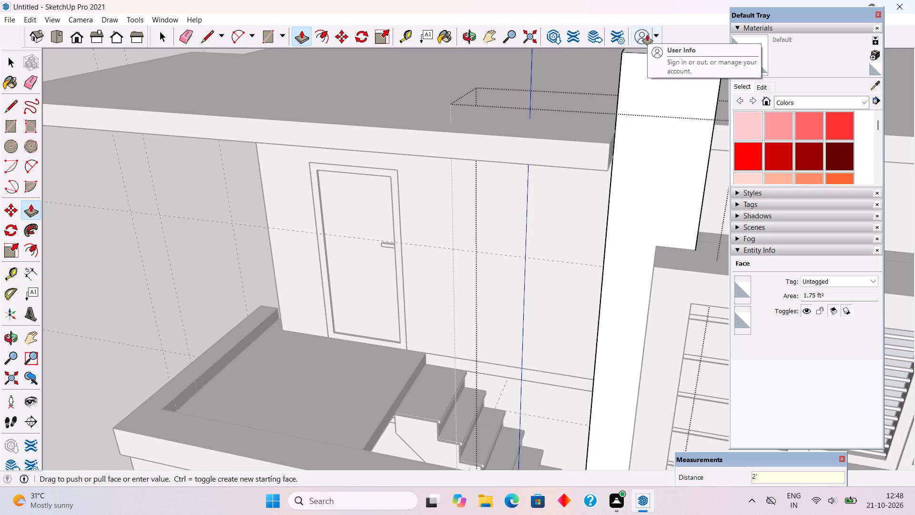
{"action": "scroll", "coordinate": [616, 148], "scroll_direction": "down", "scroll_amount": 6}
{"action": "scroll", "coordinate": [599, 196], "scroll_direction": "down", "scroll_amount": 5}
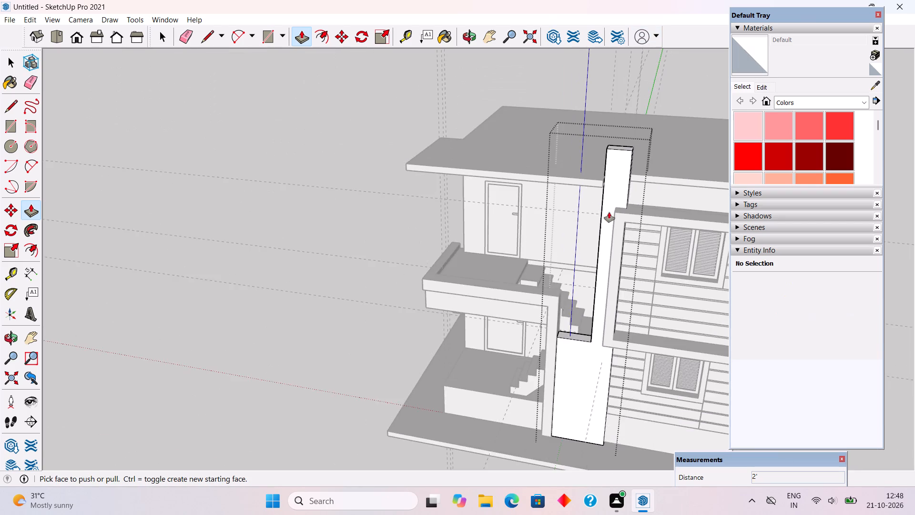
{"action": "middle_click_drag", "start_coordinate": [650, 197], "coordinate": [700, 86]}
{"action": "scroll", "coordinate": [616, 141], "scroll_direction": "up", "scroll_amount": 6}
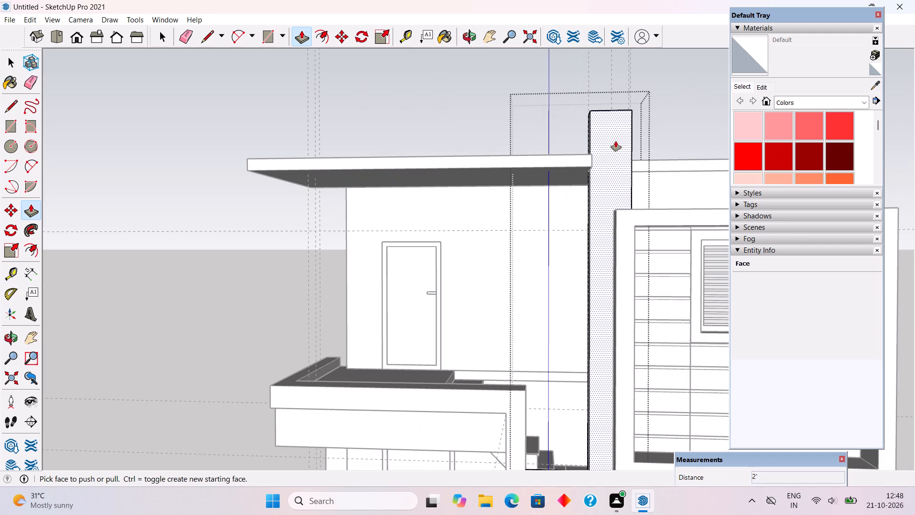
{"action": "key", "text": "space"}
{"action": "middle_click_drag", "start_coordinate": [561, 141], "coordinate": [613, 139]}
{"action": "left_click", "coordinate": [495, 76]}
Inside the post's group, draw a 1' line across its side face where it meets the roof slab's top.
{"action": "middle_click_drag", "start_coordinate": [542, 103], "coordinate": [635, 183]}
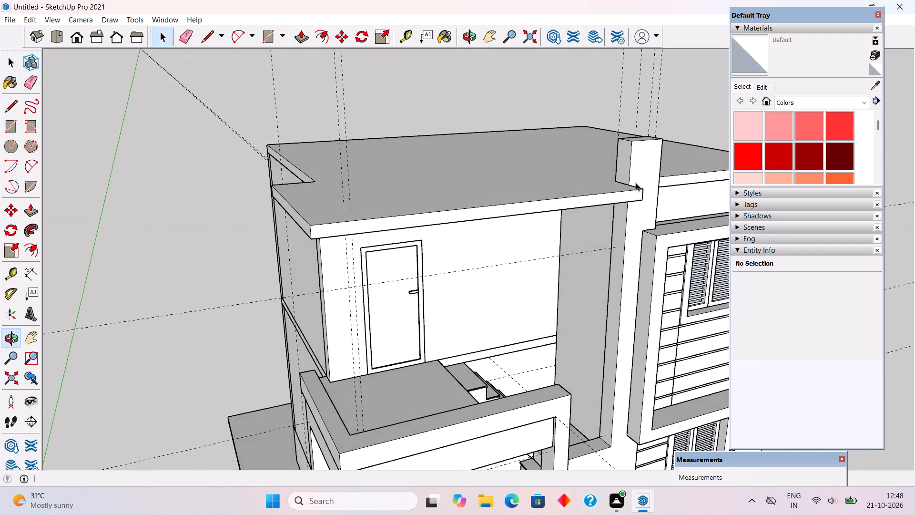
{"action": "scroll", "coordinate": [631, 180], "scroll_direction": "up", "scroll_amount": 1}
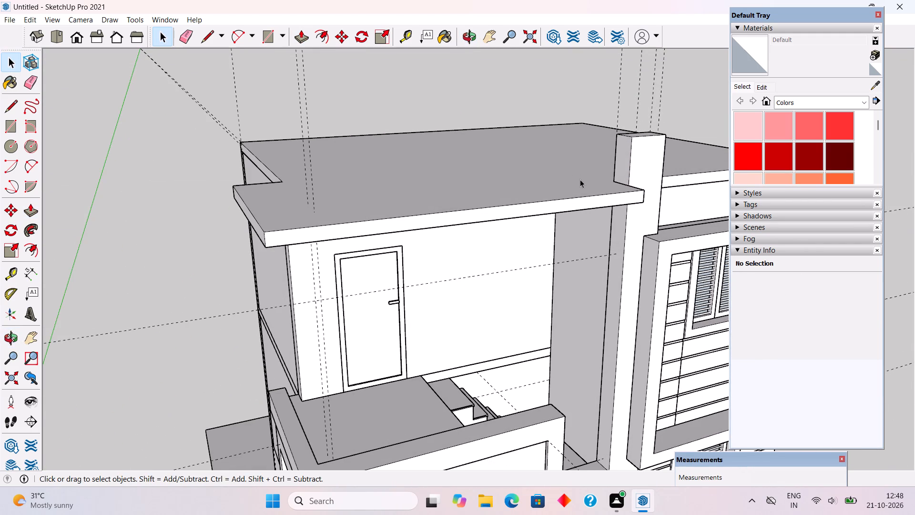
{"action": "middle_click_drag", "start_coordinate": [580, 179], "coordinate": [625, 188]}
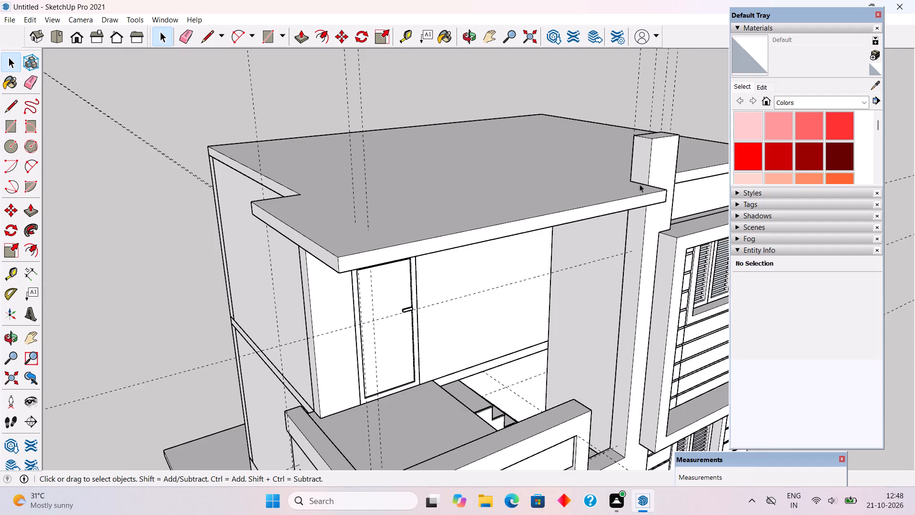
{"action": "scroll", "coordinate": [640, 184], "scroll_direction": "up", "scroll_amount": 4}
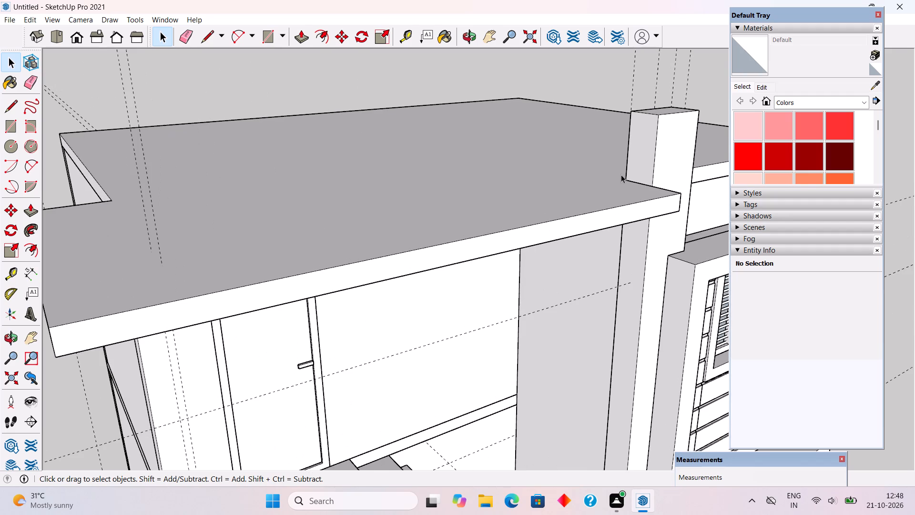
{"action": "triple_click", "coordinate": [636, 170]}
{"action": "key", "text": "l"}
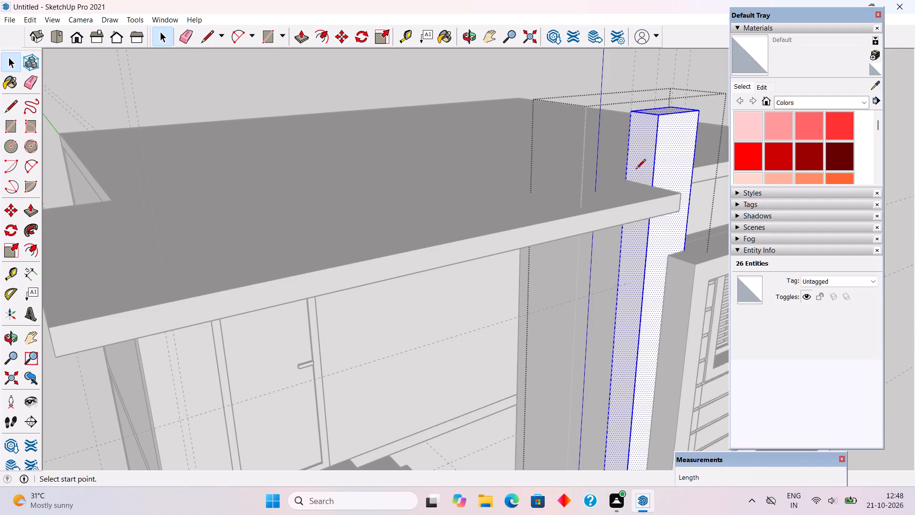
{"action": "left_click", "coordinate": [627, 182]}
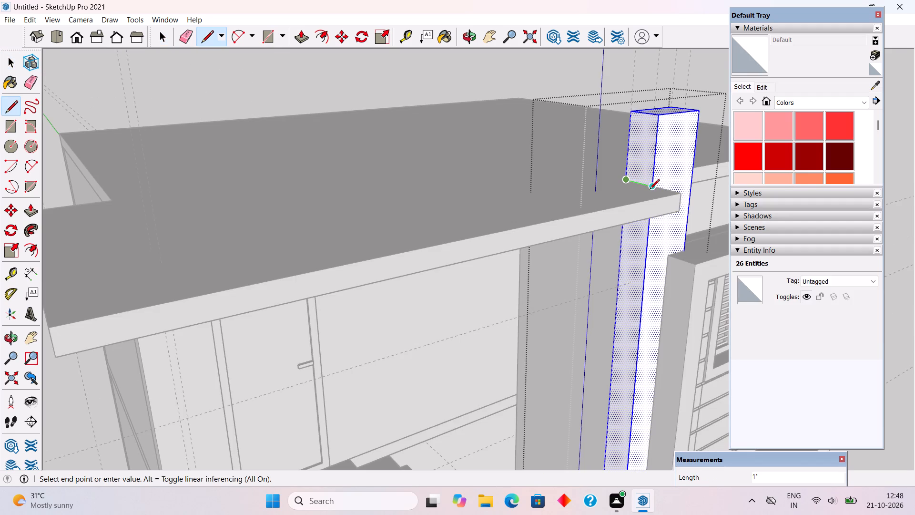
{"action": "left_click", "coordinate": [653, 189]}
Push/pull the post's side face above the roof slab 12' 9" along the roof to the far wall corner, and leave the group.
{"action": "key", "text": "p"}
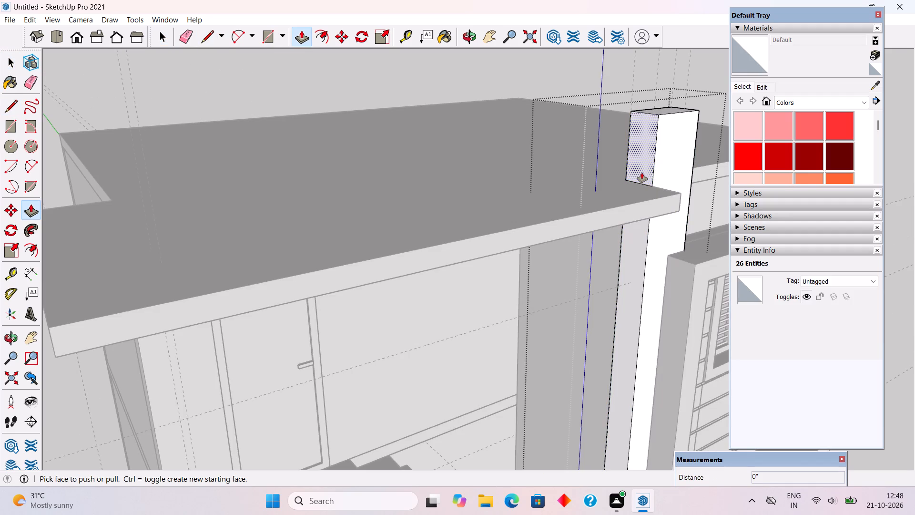
{"action": "left_click", "coordinate": [642, 172]}
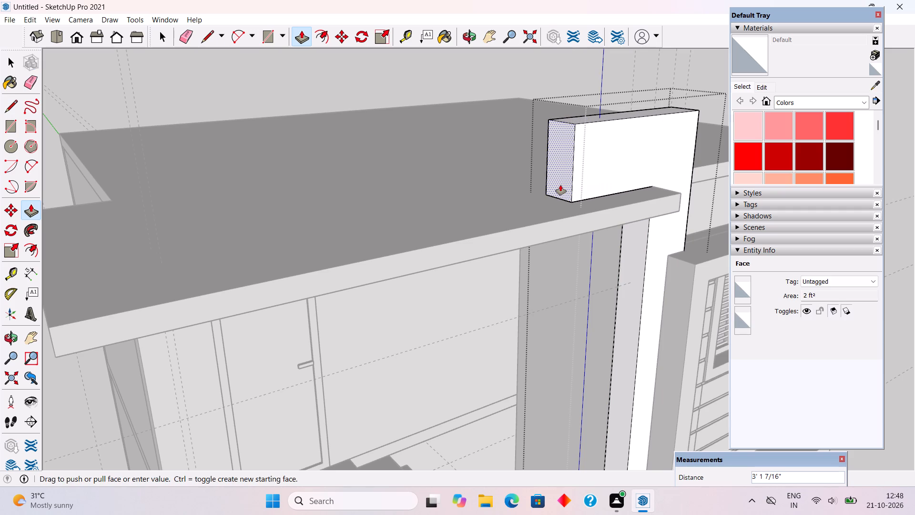
{"action": "middle_click_drag", "start_coordinate": [539, 192], "coordinate": [415, 212]}
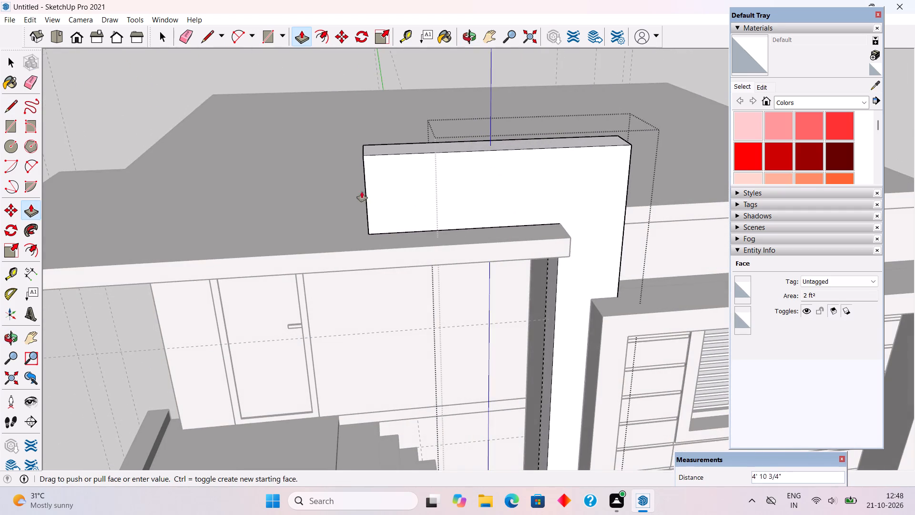
{"action": "scroll", "coordinate": [336, 205], "scroll_direction": "down", "scroll_amount": 3}
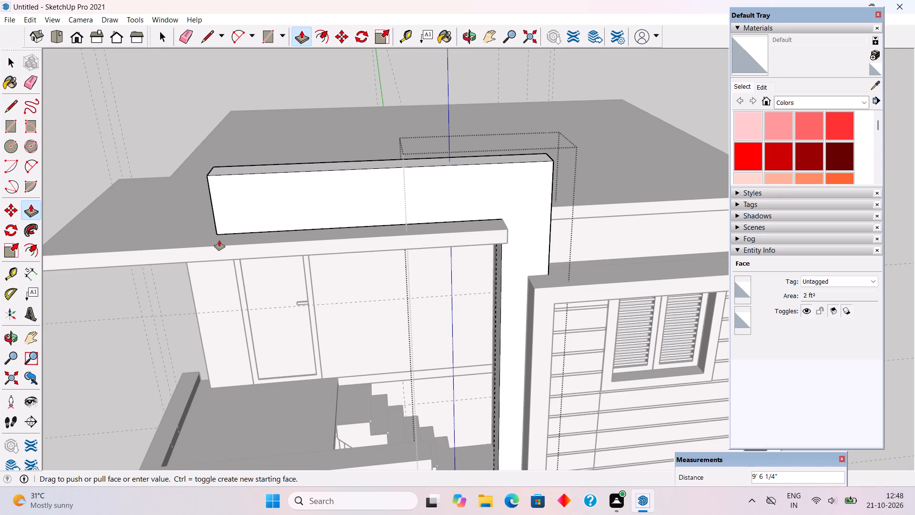
{"action": "left_click", "coordinate": [186, 270]}
{"action": "middle_click_drag", "start_coordinate": [214, 244], "coordinate": [293, 173]}
{"action": "scroll", "coordinate": [293, 173], "scroll_direction": "down", "scroll_amount": 4}
{"action": "middle_click_drag", "start_coordinate": [278, 213], "coordinate": [285, 188]}
{"action": "scroll", "coordinate": [285, 185], "scroll_direction": "up", "scroll_amount": 3}
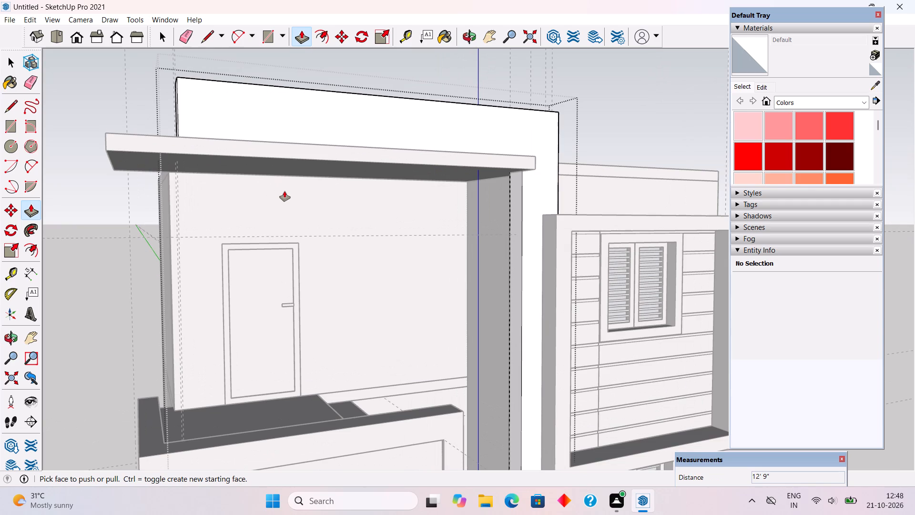
{"action": "scroll", "coordinate": [285, 191], "scroll_direction": "down", "scroll_amount": 7}
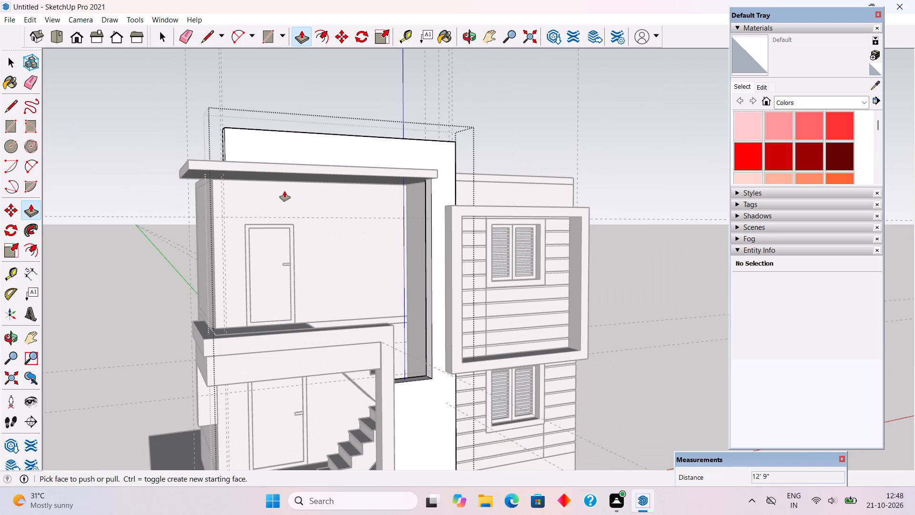
{"action": "key", "text": "space"}
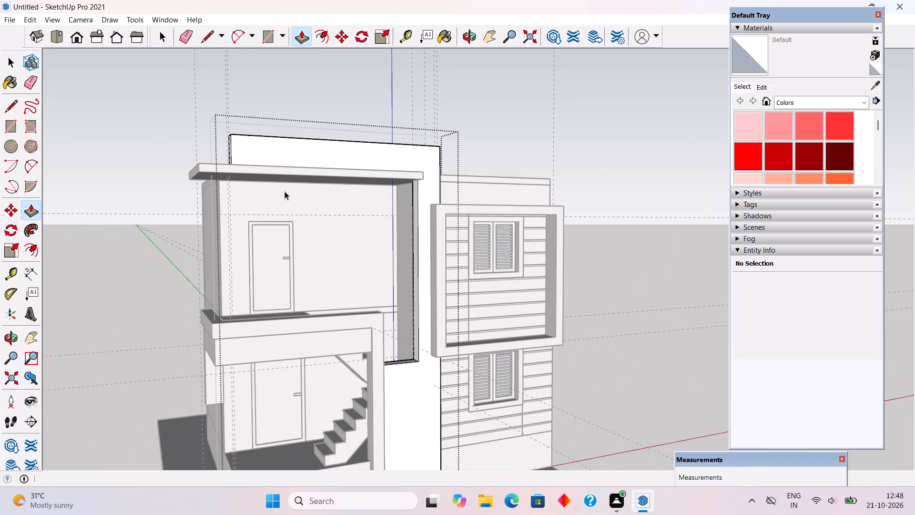
{"action": "left_click", "coordinate": [396, 87]}
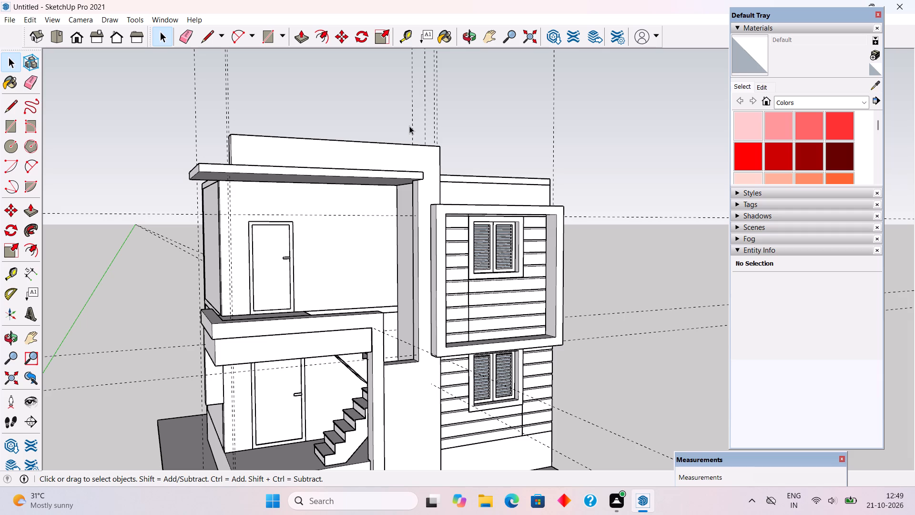
Examine the new rooftop parapet band and the roof slab overhang from the front, side, above and below.
{"action": "scroll", "coordinate": [409, 129], "scroll_direction": "down", "scroll_amount": 4}
{"action": "middle_click_drag", "start_coordinate": [325, 188], "coordinate": [258, 224]}
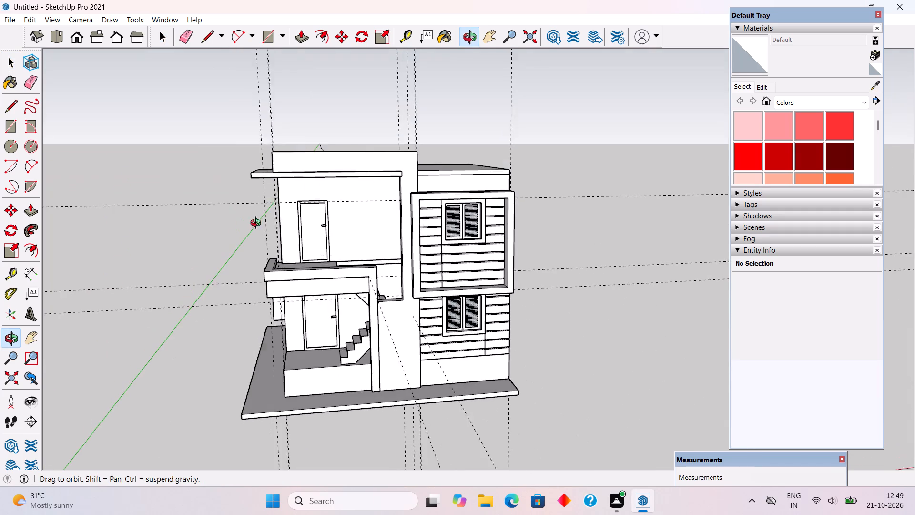
{"action": "middle_click_drag", "start_coordinate": [258, 224], "coordinate": [253, 231]}
{"action": "middle_click_drag", "start_coordinate": [276, 202], "coordinate": [621, 275]}
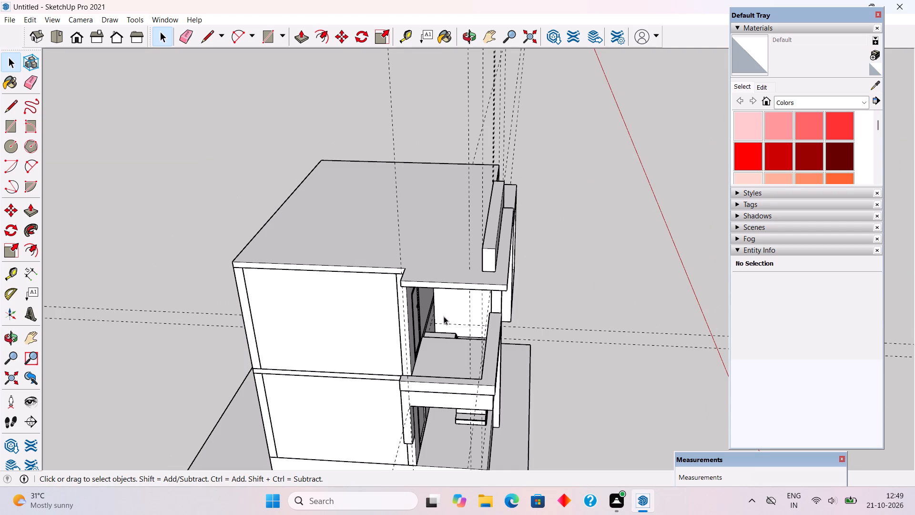
{"action": "middle_click_drag", "start_coordinate": [420, 316], "coordinate": [197, 231]}
{"action": "scroll", "coordinate": [197, 231], "scroll_direction": "up", "scroll_amount": 3}
{"action": "scroll", "coordinate": [315, 200], "scroll_direction": "up", "scroll_amount": 2}
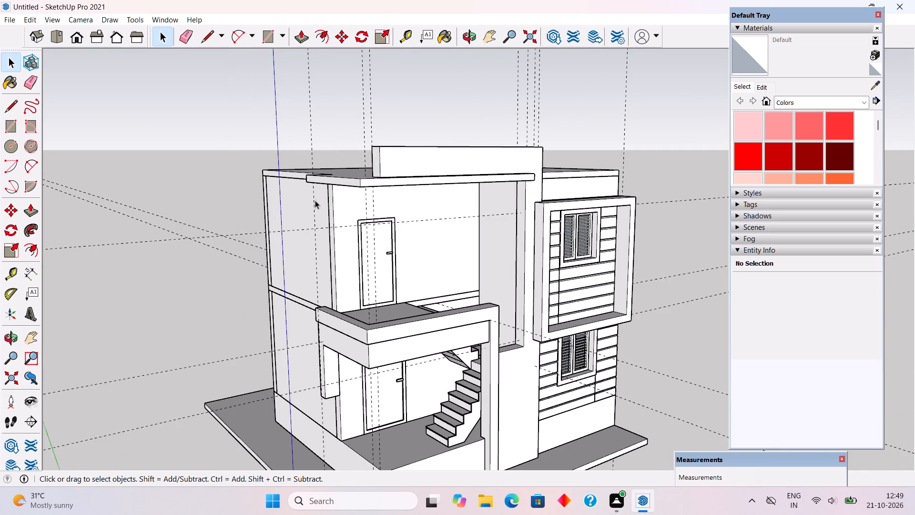
{"action": "scroll", "coordinate": [315, 200], "scroll_direction": "up", "scroll_amount": 4}
{"action": "middle_click_drag", "start_coordinate": [361, 208], "coordinate": [509, 212]}
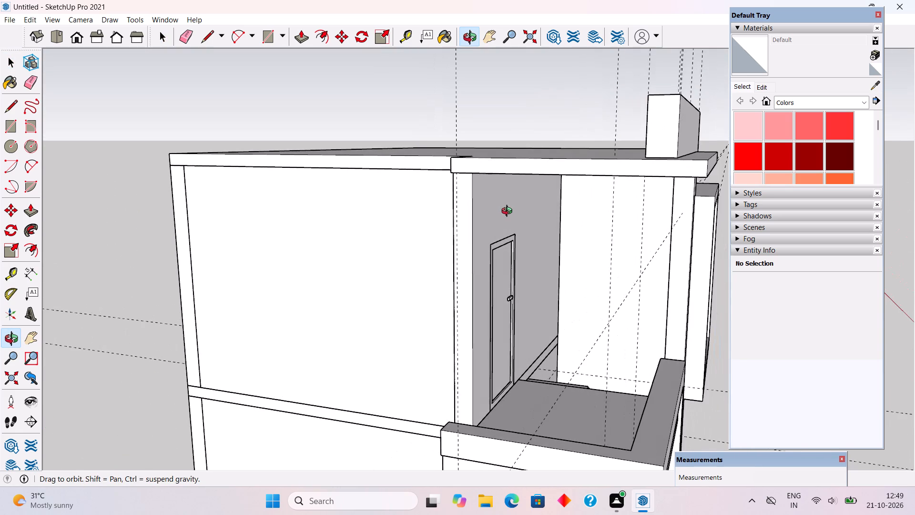
{"action": "middle_click_drag", "start_coordinate": [509, 212], "coordinate": [572, 233]}
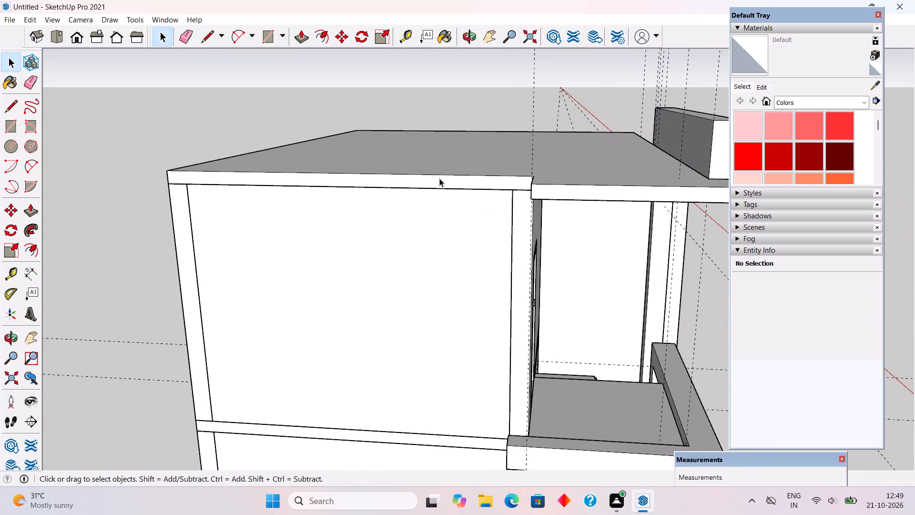
{"action": "middle_click_drag", "start_coordinate": [560, 199], "coordinate": [491, 131]}
{"action": "scroll", "coordinate": [463, 123], "scroll_direction": "up", "scroll_amount": 4}
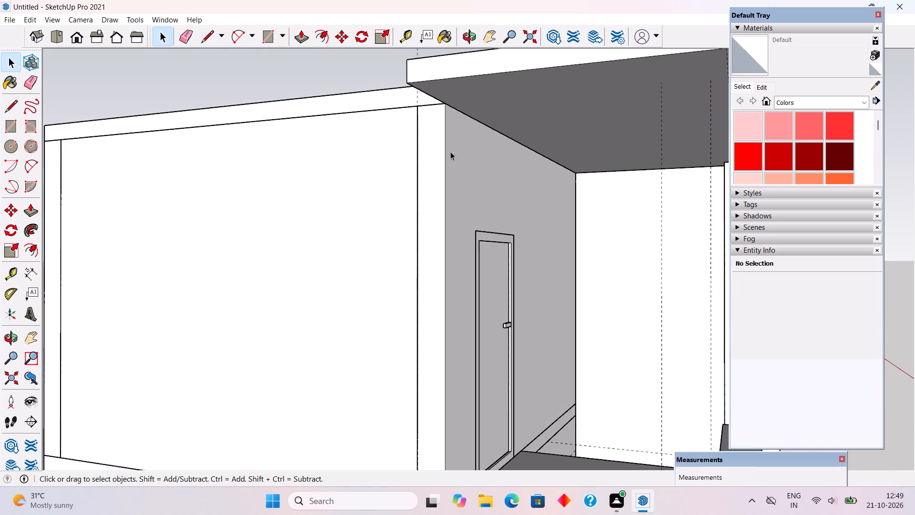
{"action": "middle_click_drag", "start_coordinate": [447, 158], "coordinate": [386, 224]}
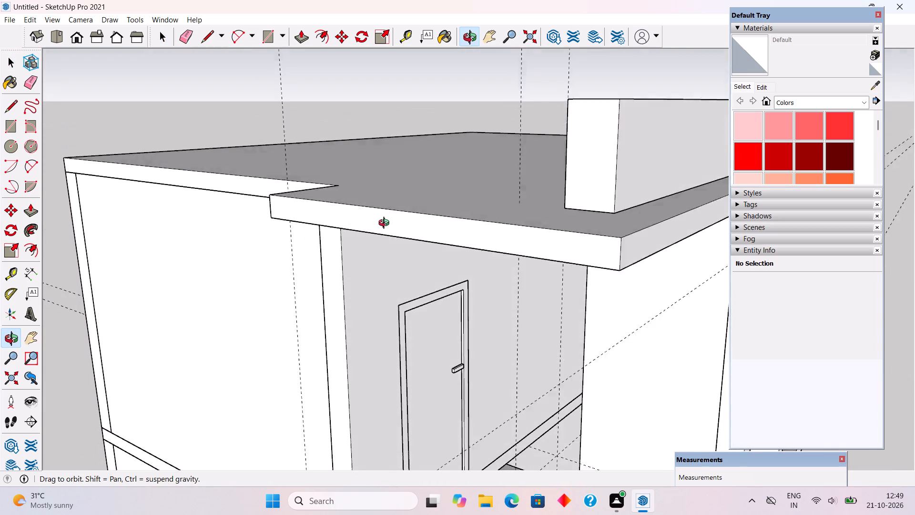
{"action": "middle_click_drag", "start_coordinate": [386, 224], "coordinate": [426, 249]}
Inside the post's group, push/pull the rooftop parapet band's free end face 1' inward to shorten it, and leave the group.
{"action": "scroll", "coordinate": [432, 242], "scroll_direction": "down", "scroll_amount": 4}
{"action": "middle_click_drag", "start_coordinate": [569, 288], "coordinate": [656, 323]}
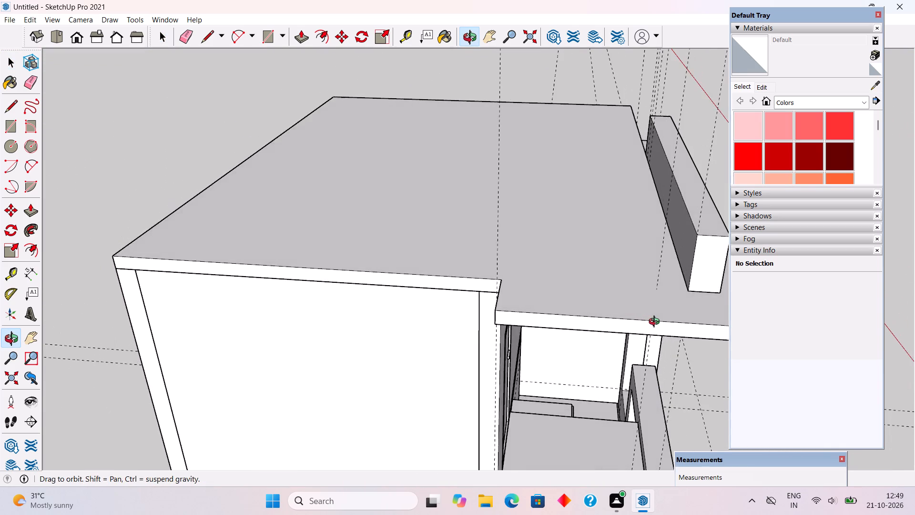
{"action": "middle_click_drag", "start_coordinate": [656, 323], "coordinate": [657, 323]}
{"action": "scroll", "coordinate": [657, 323], "scroll_direction": "down", "scroll_amount": 2}
{"action": "triple_click", "coordinate": [699, 279]}
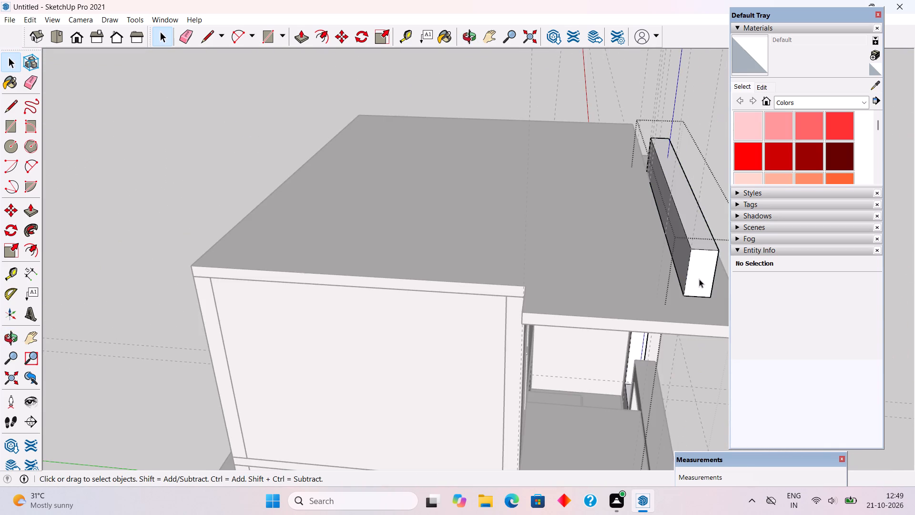
{"action": "left_click", "coordinate": [699, 279]}
{"action": "key", "text": "p"}
{"action": "left_click", "coordinate": [699, 279]}
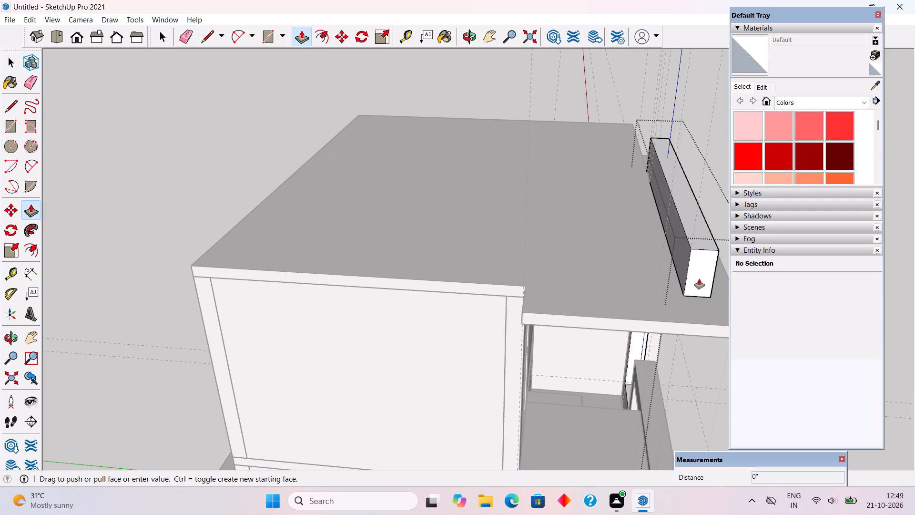
{"action": "type", "text": "1'"}
{"action": "key", "text": "Return"}
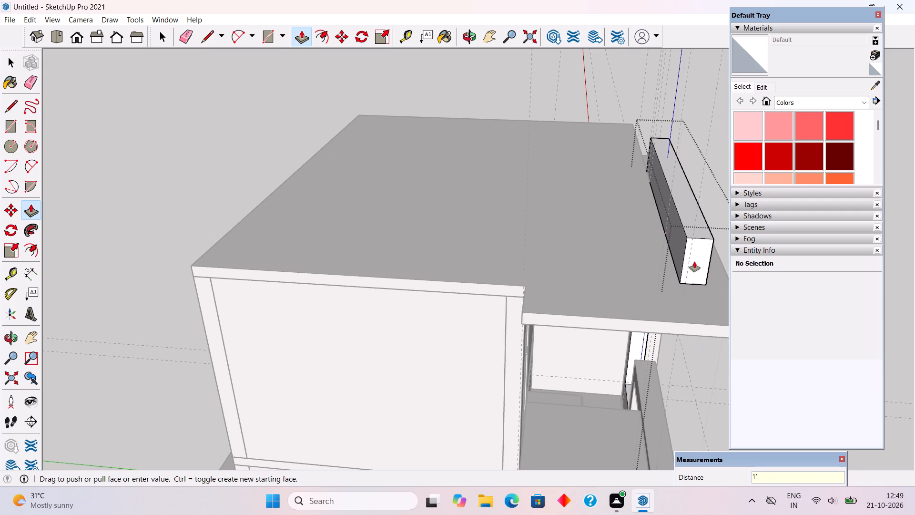
{"action": "key", "text": "space"}
{"action": "left_click", "coordinate": [456, 72]}
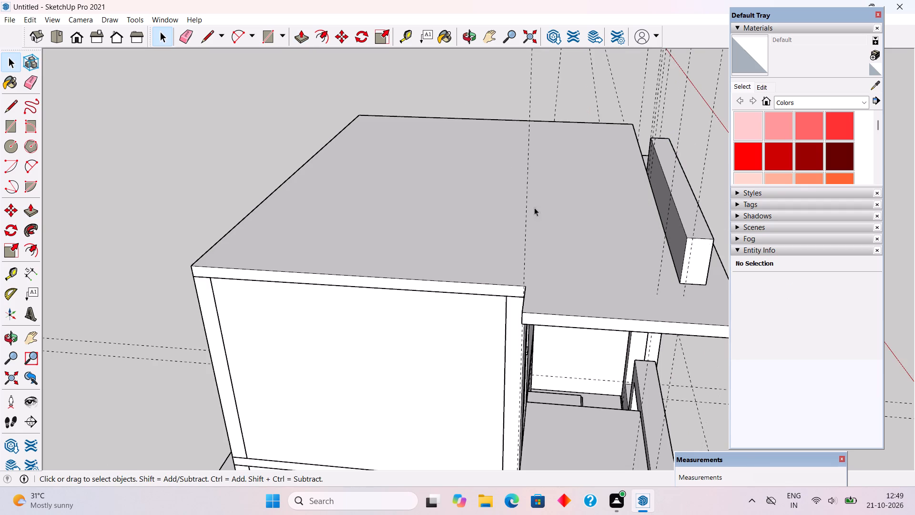
{"action": "middle_click_drag", "start_coordinate": [607, 273], "coordinate": [511, 288]}
{"action": "scroll", "coordinate": [350, 318], "scroll_direction": "up", "scroll_amount": 2}
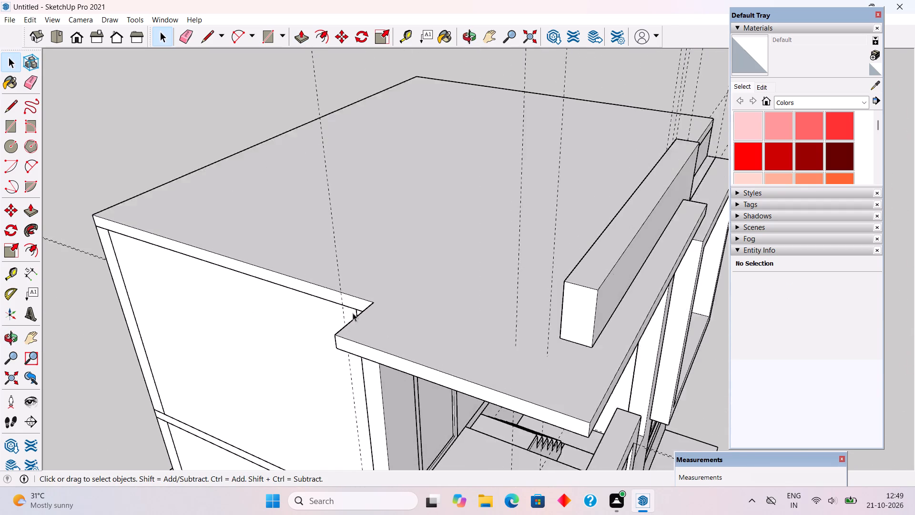
Build a 1' by 7' 1" block on the roof slab from its inner notch corner to the parapet band's end, raised to the band's top.
{"action": "scroll", "coordinate": [353, 313], "scroll_direction": "up", "scroll_amount": 2}
{"action": "key", "text": "r"}
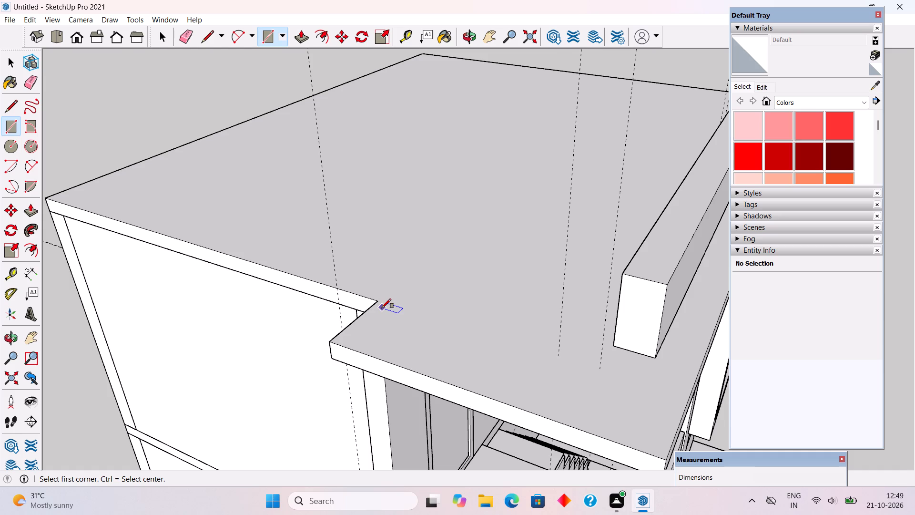
{"action": "left_click", "coordinate": [381, 302]}
{"action": "scroll", "coordinate": [654, 355], "scroll_direction": "up", "scroll_amount": 3}
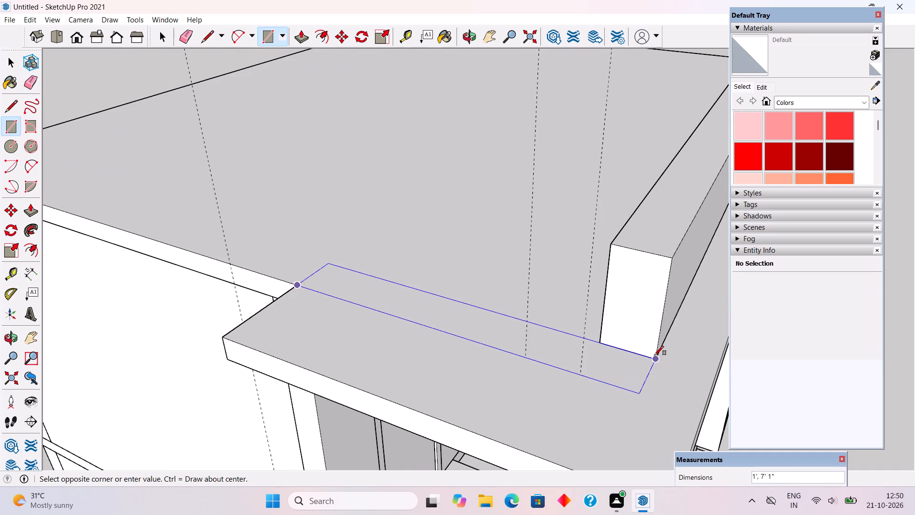
{"action": "left_click", "coordinate": [654, 355]}
{"action": "key", "text": "p"}
{"action": "left_click", "coordinate": [643, 361]}
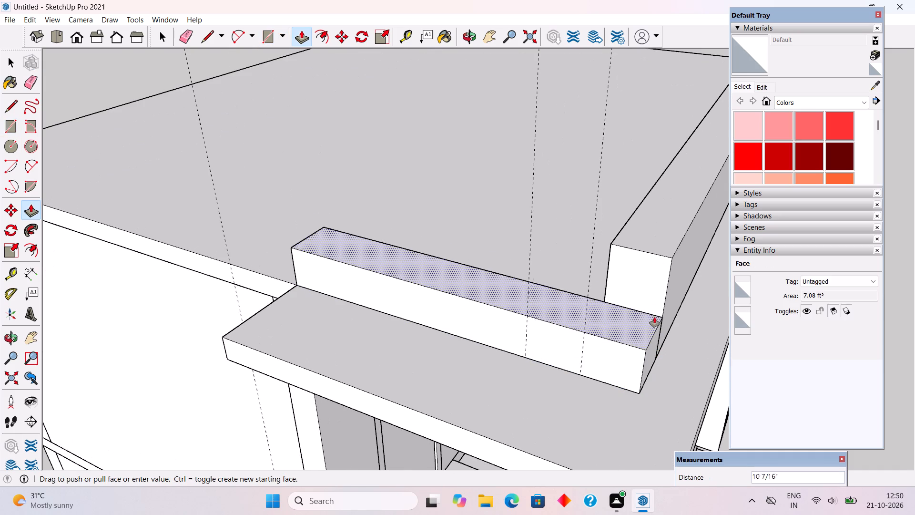
{"action": "left_click", "coordinate": [675, 256]}
{"action": "key", "text": "space"}
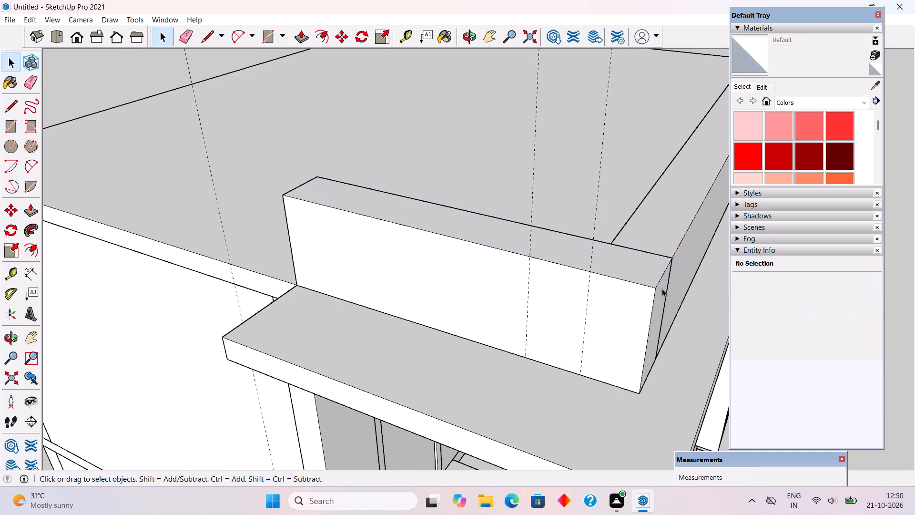
Explode the front parapet band's group so its geometry joins the new side block.
{"action": "triple_click", "coordinate": [662, 288]}
{"action": "left_click", "coordinate": [662, 288]}
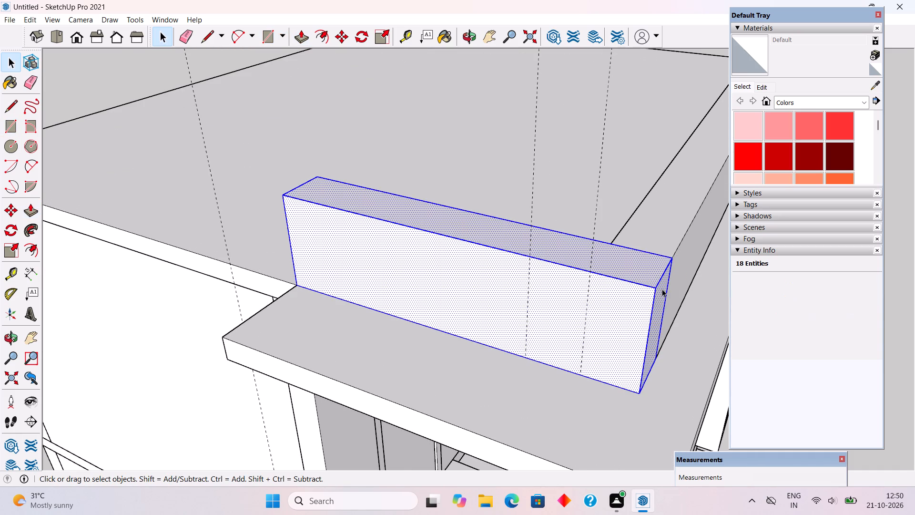
{"action": "middle_click_drag", "start_coordinate": [651, 292], "coordinate": [321, 254]}
{"action": "left_click", "coordinate": [531, 340]}
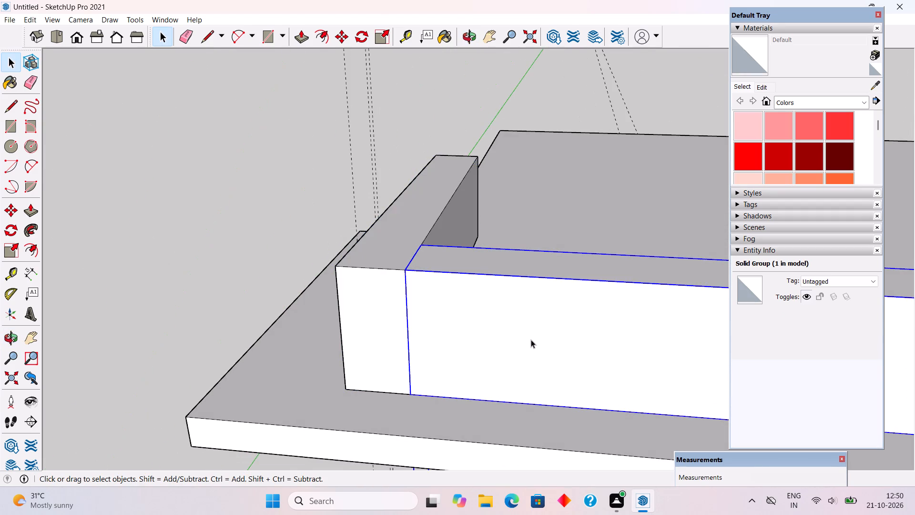
{"action": "right_click", "coordinate": [531, 340]}
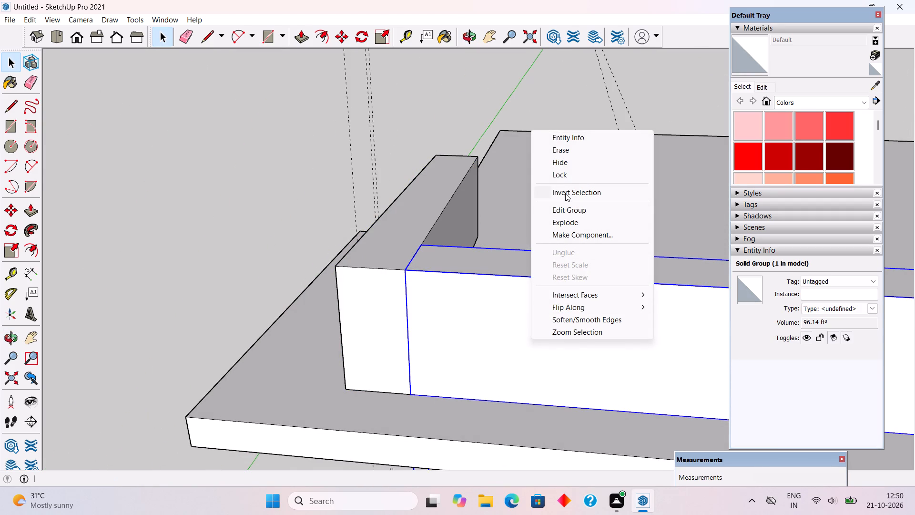
{"action": "left_click", "coordinate": [570, 220]}
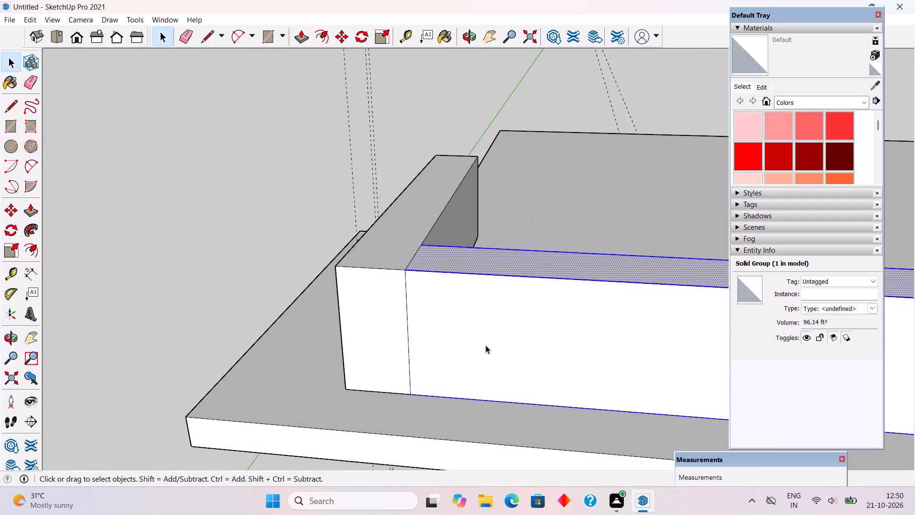
{"action": "left_click", "coordinate": [273, 259]}
{"action": "triple_click", "coordinate": [507, 328]}
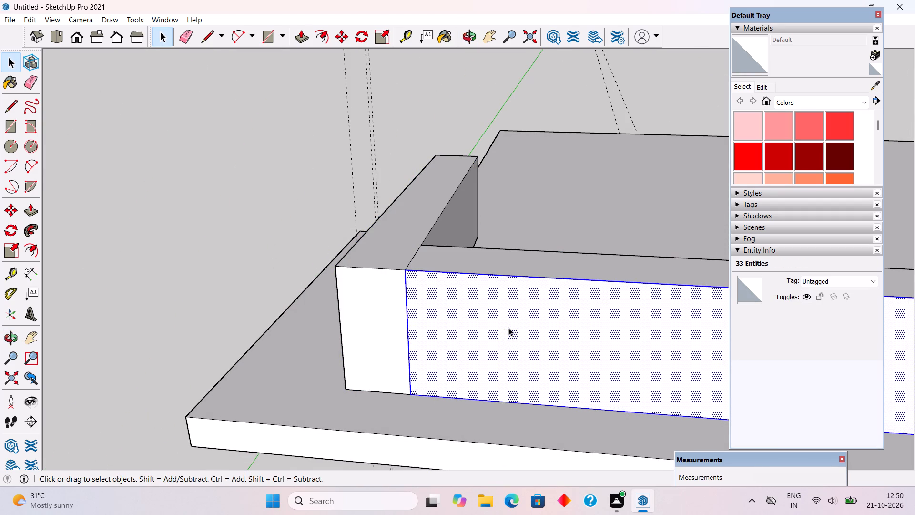
{"action": "left_click", "coordinate": [508, 328]}
{"action": "left_click", "coordinate": [264, 270]}
Hide the roof slab group beneath the L-shaped parapet band.
{"action": "middle_click_drag", "start_coordinate": [450, 371], "coordinate": [561, 352]}
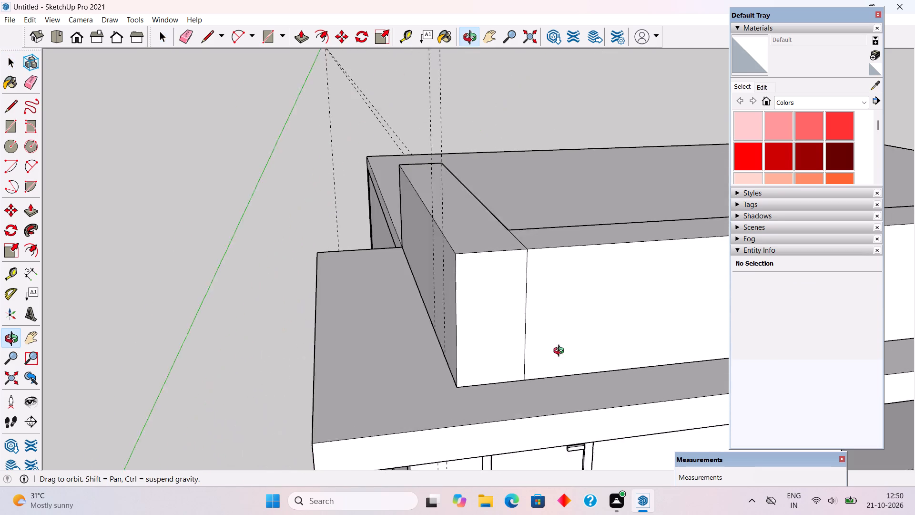
{"action": "middle_click_drag", "start_coordinate": [561, 352], "coordinate": [633, 355]}
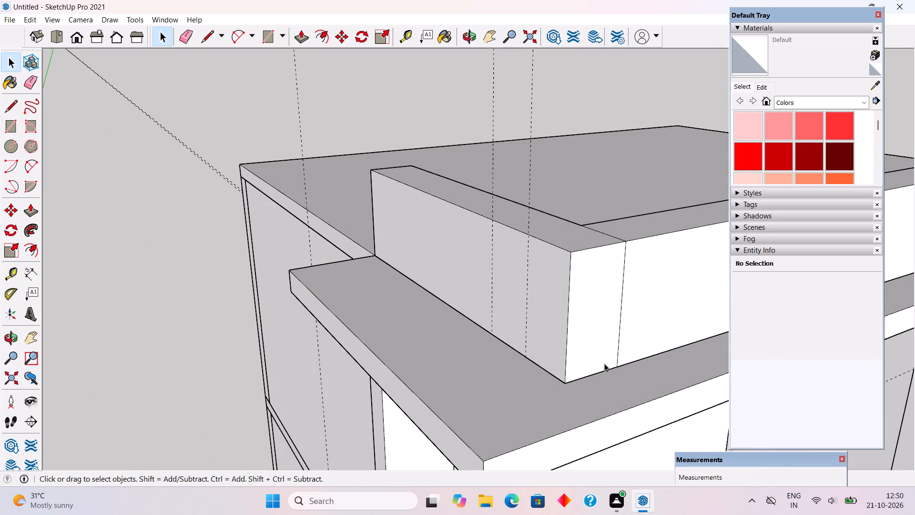
{"action": "middle_click_drag", "start_coordinate": [557, 372], "coordinate": [663, 365]}
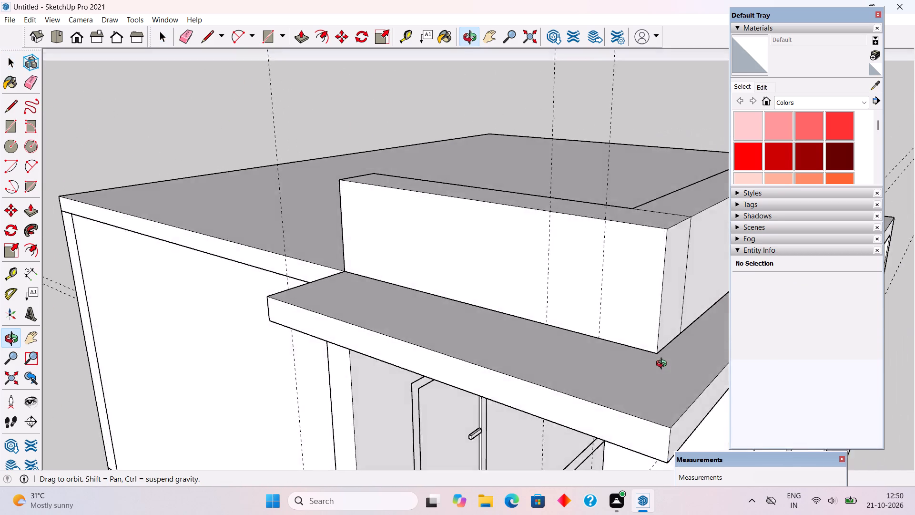
{"action": "middle_click_drag", "start_coordinate": [663, 365], "coordinate": [842, 341]}
{"action": "middle_click_drag", "start_coordinate": [610, 330], "coordinate": [605, 268]}
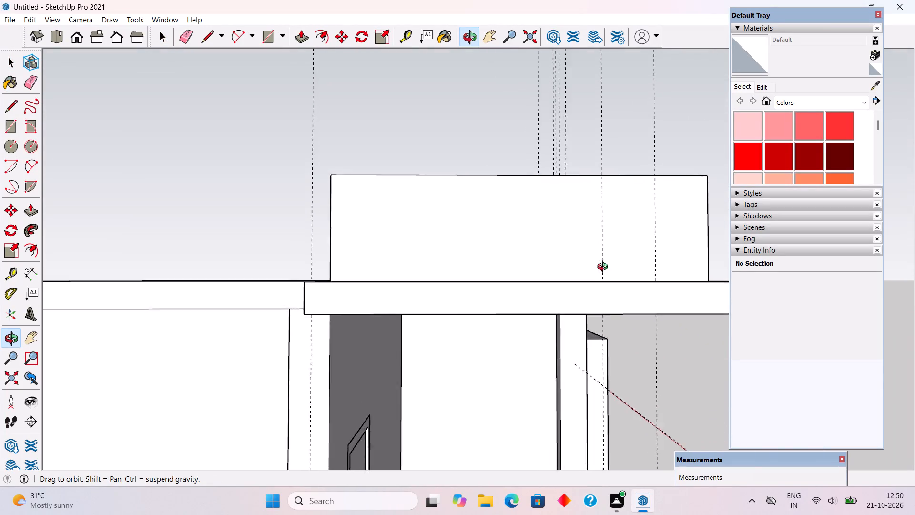
{"action": "middle_click_drag", "start_coordinate": [605, 268], "coordinate": [288, 258]}
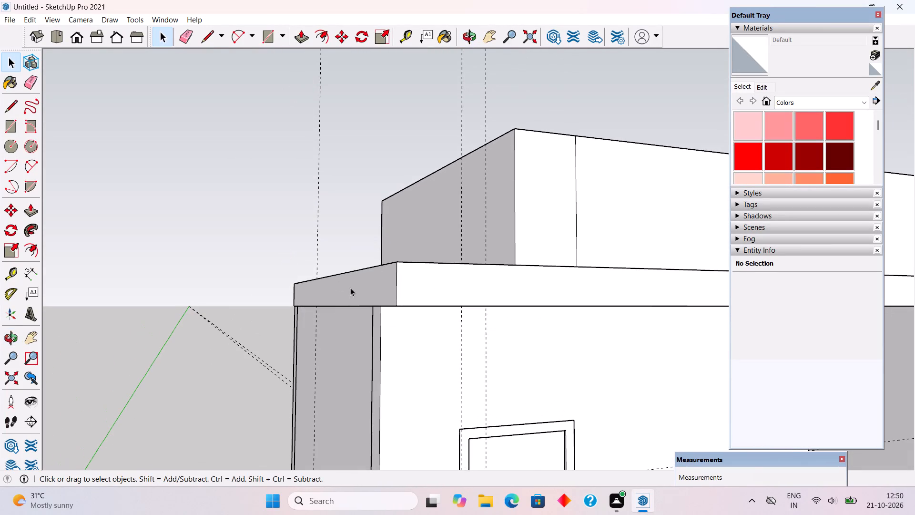
{"action": "left_click", "coordinate": [404, 285]}
{"action": "right_click", "coordinate": [404, 285]}
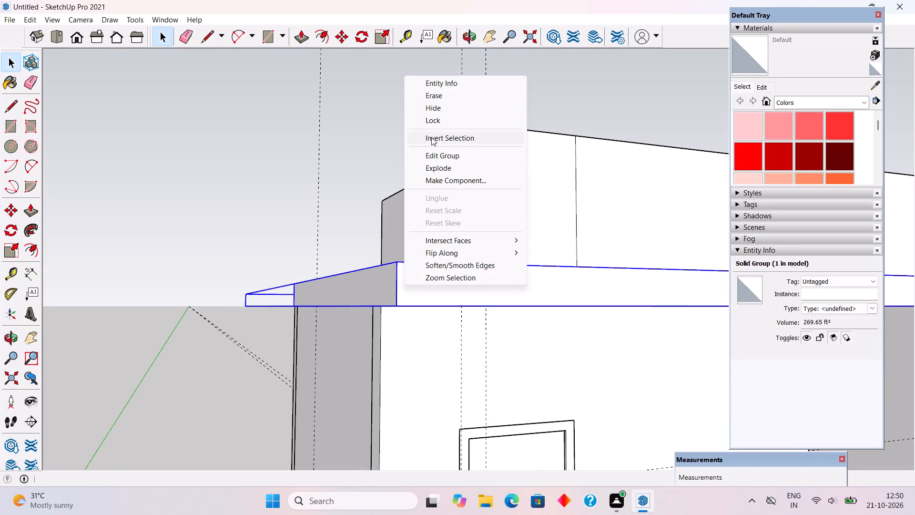
{"action": "left_click", "coordinate": [437, 108]}
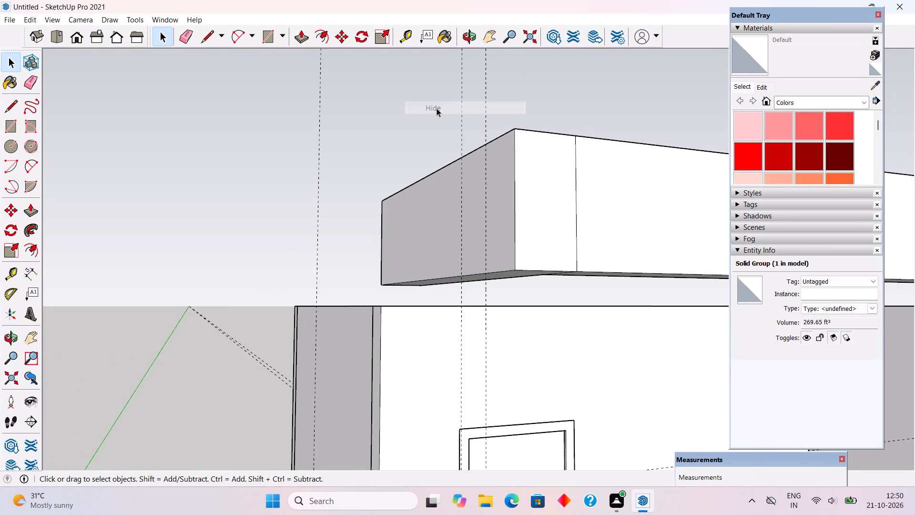
Push/pull the underside of the side parapet block 10' down to the balcony floor, forming a full-height side panel.
{"action": "middle_click_drag", "start_coordinate": [372, 140], "coordinate": [288, 151]}
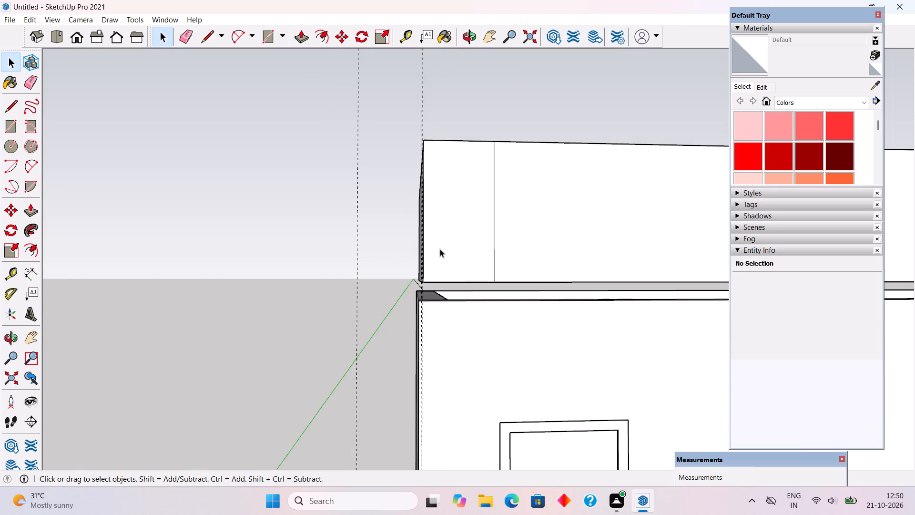
{"action": "middle_click_drag", "start_coordinate": [436, 234], "coordinate": [411, 144]}
{"action": "left_click", "coordinate": [446, 261]}
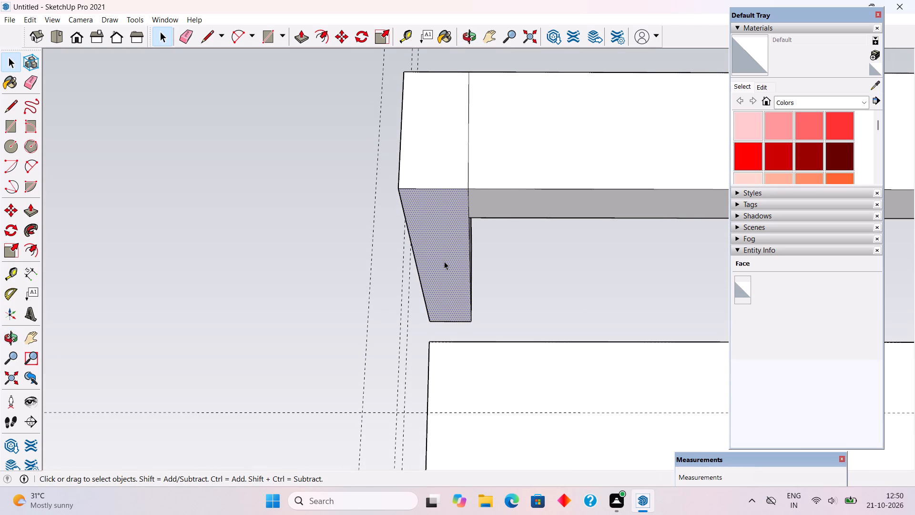
{"action": "key", "text": "p"}
{"action": "left_click", "coordinate": [444, 261]}
{"action": "scroll", "coordinate": [441, 289], "scroll_direction": "down", "scroll_amount": 14}
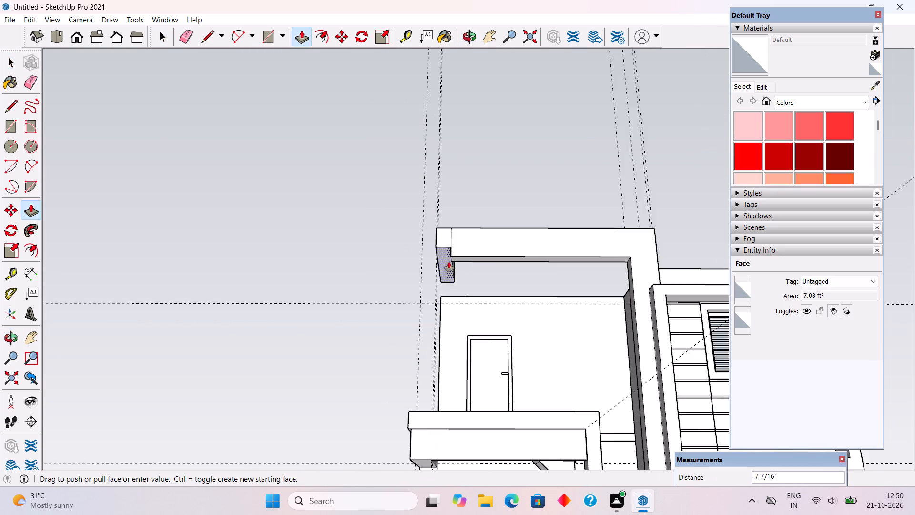
{"action": "scroll", "coordinate": [449, 261], "scroll_direction": "down", "scroll_amount": 5}
{"action": "left_click", "coordinate": [480, 349]}
{"action": "middle_click_drag", "start_coordinate": [515, 470], "coordinate": [733, 477]}
{"action": "middle_click_drag", "start_coordinate": [353, 387], "coordinate": [457, 420]}
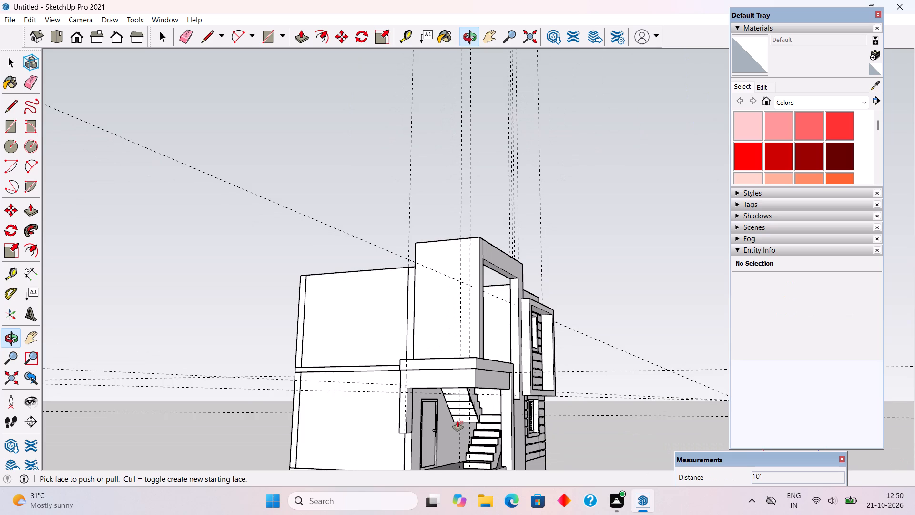
{"action": "middle_click_drag", "start_coordinate": [468, 436], "coordinate": [554, 446]}
{"action": "key", "text": "space"}
Place a guide along the top edge of the adjoining side wall, running across the new side panel.
{"action": "scroll", "coordinate": [488, 317], "scroll_direction": "up", "scroll_amount": 4}
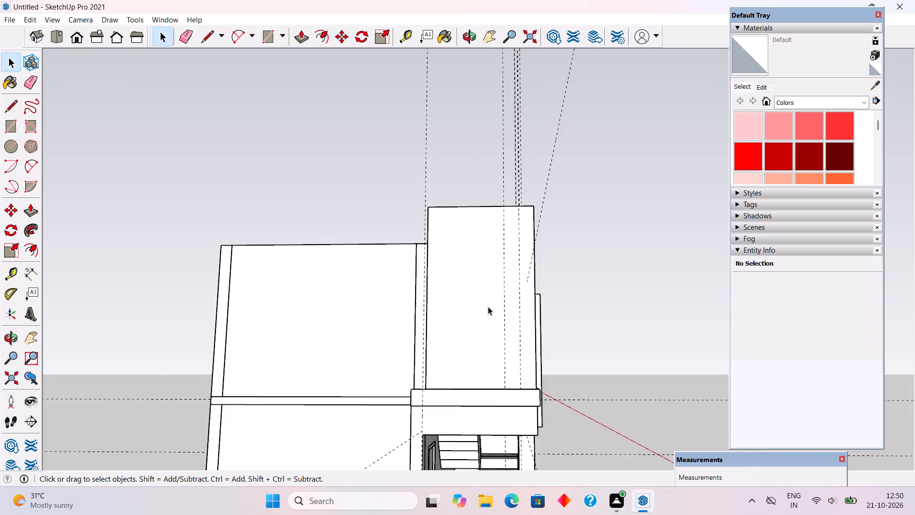
{"action": "scroll", "coordinate": [488, 307], "scroll_direction": "up", "scroll_amount": 2}
{"action": "middle_click_drag", "start_coordinate": [488, 311], "coordinate": [497, 406]}
{"action": "scroll", "coordinate": [462, 204], "scroll_direction": "down", "scroll_amount": 3}
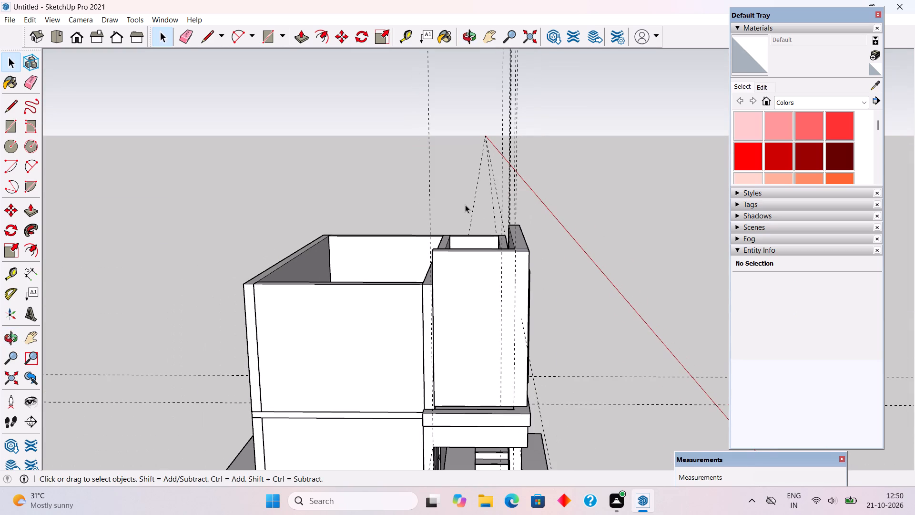
{"action": "middle_click_drag", "start_coordinate": [488, 286], "coordinate": [492, 285]}
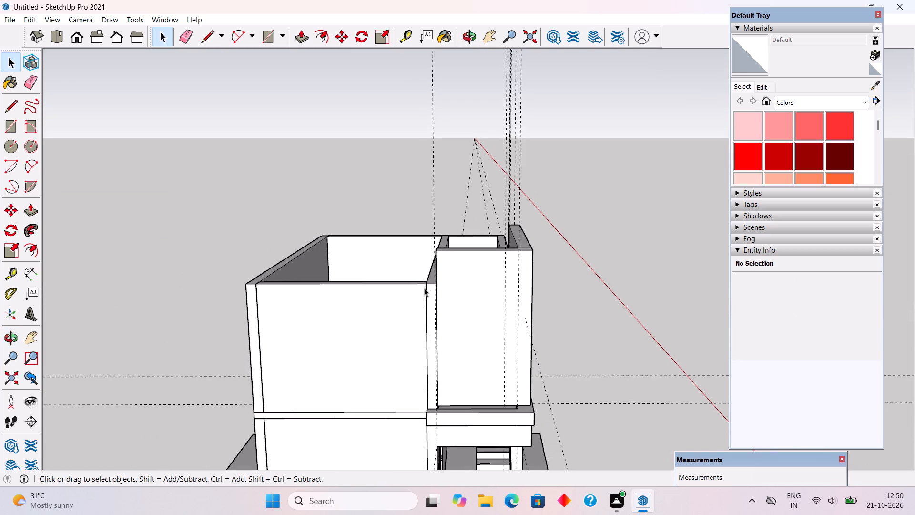
{"action": "scroll", "coordinate": [413, 284], "scroll_direction": "up", "scroll_amount": 4}
{"action": "key", "text": "t"}
{"action": "double_click", "coordinate": [404, 286]}
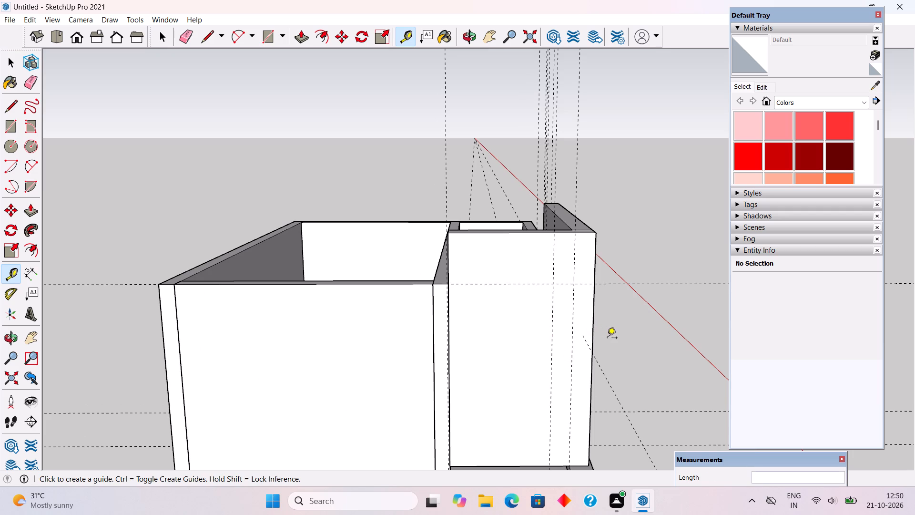
Place a vertical guide 1' in from the side panel's edge nearest the adjoining wall.
{"action": "middle_click_drag", "start_coordinate": [606, 333], "coordinate": [594, 300]}
{"action": "middle_click_drag", "start_coordinate": [587, 327], "coordinate": [494, 344]}
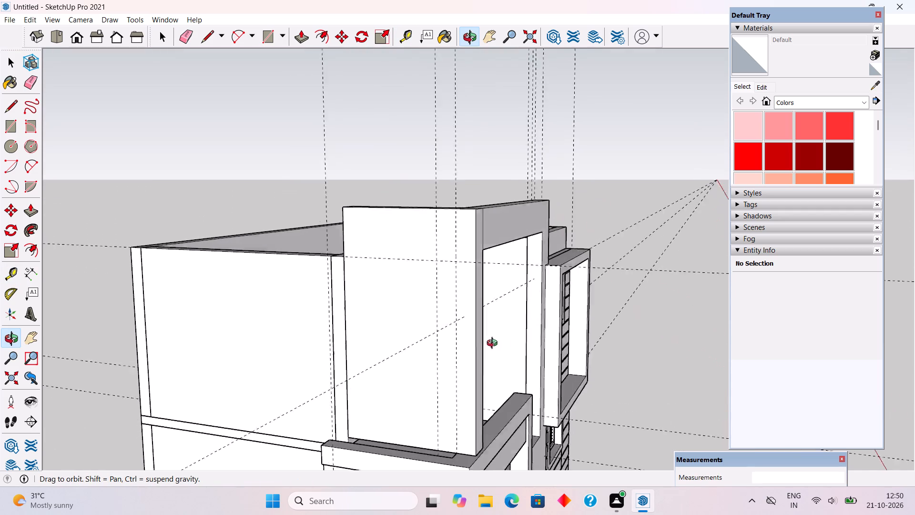
{"action": "middle_click_drag", "start_coordinate": [494, 344], "coordinate": [559, 346]}
{"action": "scroll", "coordinate": [417, 340], "scroll_direction": "up", "scroll_amount": 4}
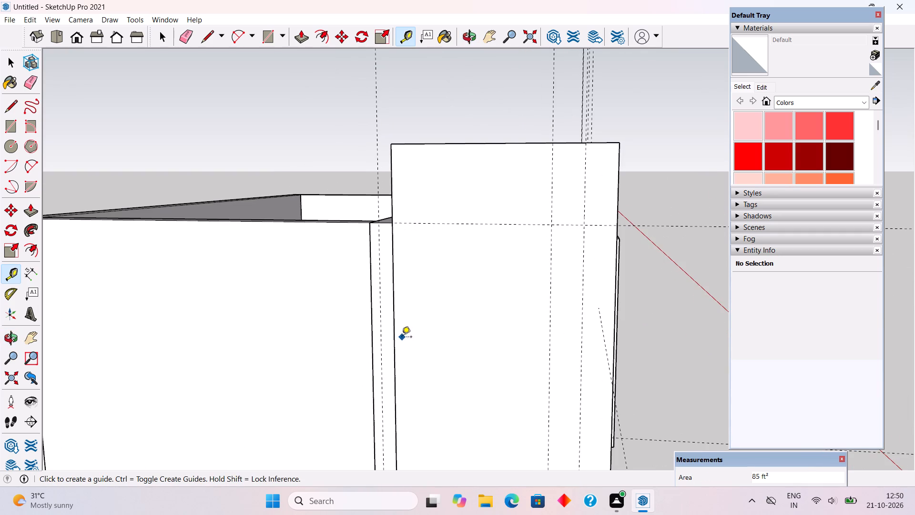
{"action": "left_click", "coordinate": [396, 351]}
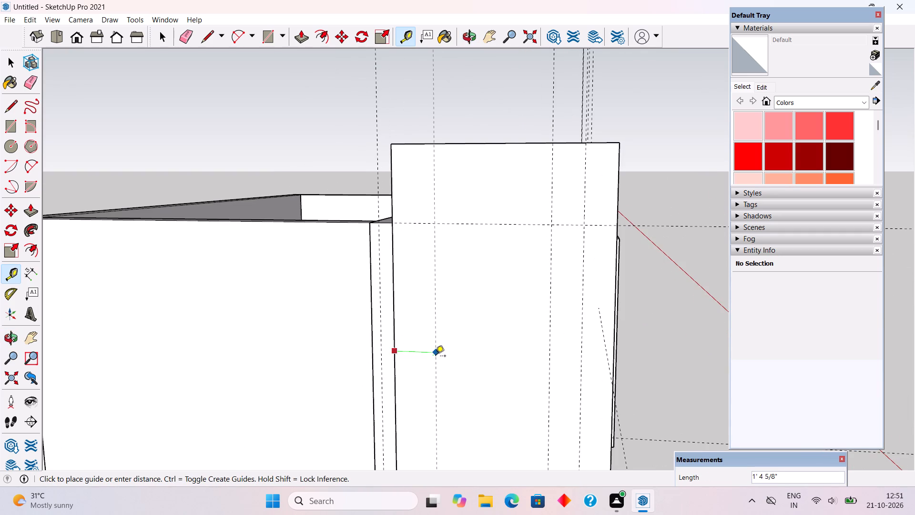
{"action": "type", "text": "1'"}
{"action": "key", "text": "Return"}
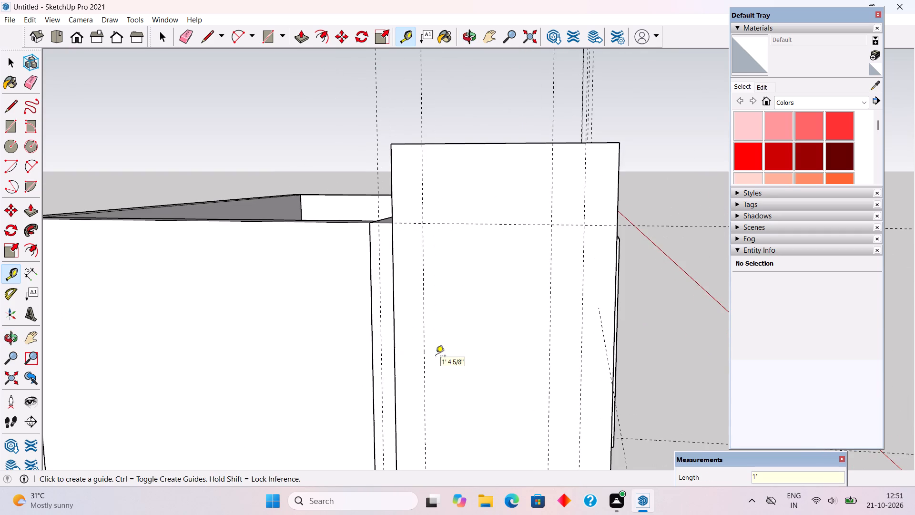
Draw a 9' 6" by 5' 1" rectangle on the side panel from the guides' intersection down to the panel's base.
{"action": "key", "text": "space"}
{"action": "triple_click", "coordinate": [476, 367]}
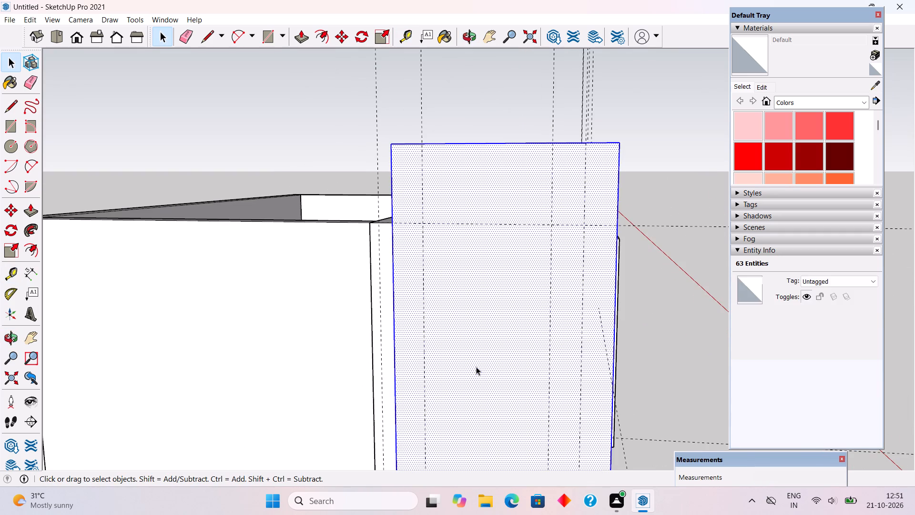
{"action": "key", "text": "r"}
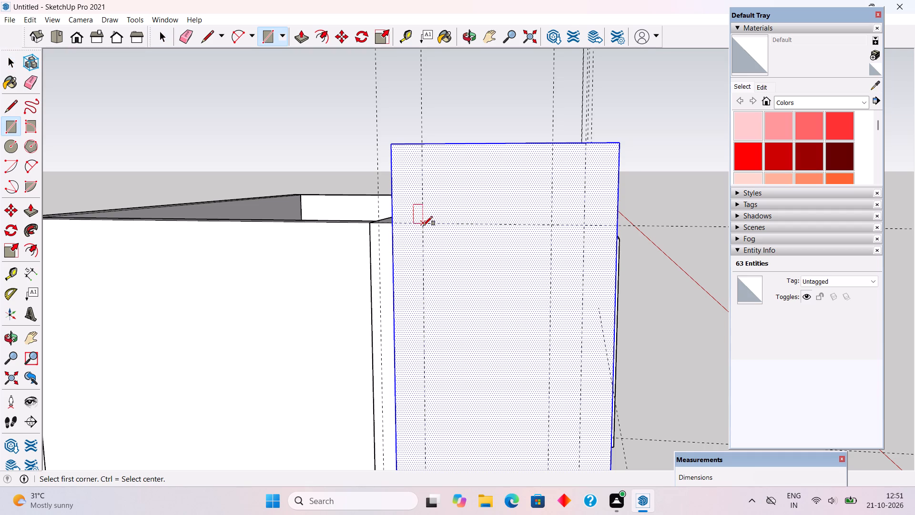
{"action": "left_click", "coordinate": [423, 226]}
{"action": "scroll", "coordinate": [478, 293], "scroll_direction": "down", "scroll_amount": 4}
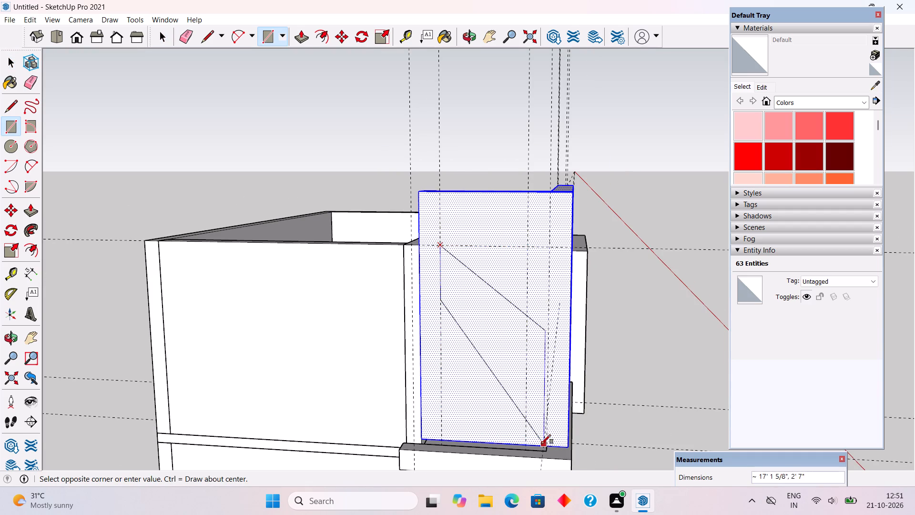
{"action": "scroll", "coordinate": [542, 444], "scroll_direction": "up", "scroll_amount": 7}
{"action": "left_click", "coordinate": [548, 447]}
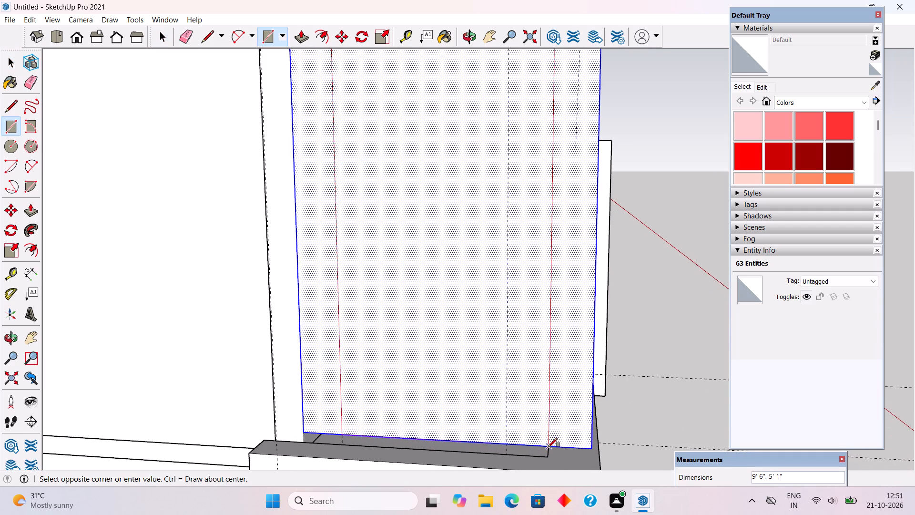
Push/pull the rectangle 1' inward through the side panel to cut an opening above the balcony.
{"action": "key", "text": "p"}
{"action": "left_click_drag", "start_coordinate": [514, 430], "coordinate": [481, 352]}
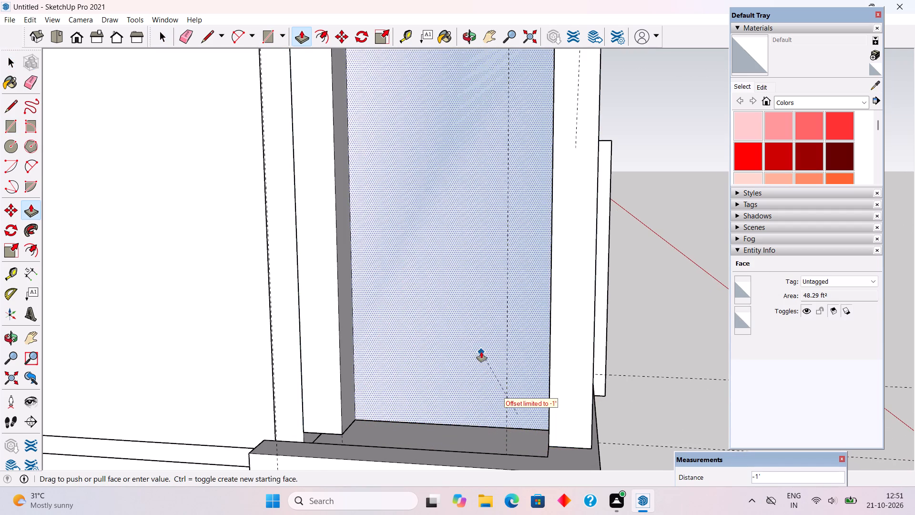
{"action": "left_click_drag", "start_coordinate": [481, 352], "coordinate": [478, 342]}
{"action": "scroll", "coordinate": [469, 330], "scroll_direction": "down", "scroll_amount": 5}
{"action": "key", "text": "space"}
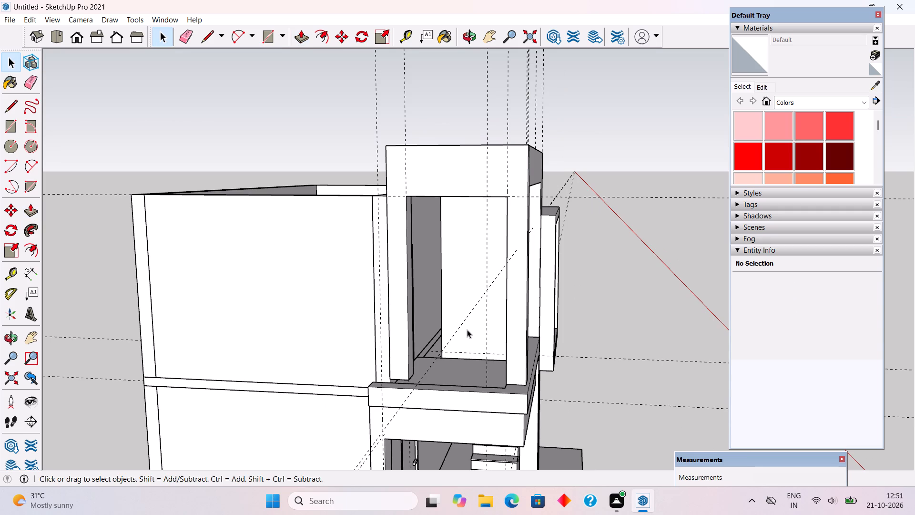
{"action": "middle_click_drag", "start_coordinate": [478, 265], "coordinate": [456, 200]}
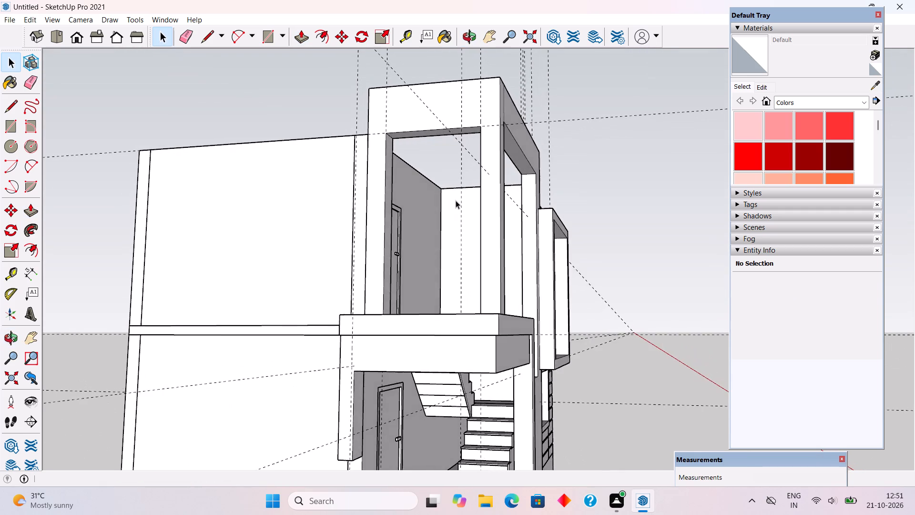
Undo the side panel cut and the 9' 6" by 5' 1" rectangle drawn for it.
{"action": "scroll", "coordinate": [456, 200], "scroll_direction": "up", "scroll_amount": 5}
{"action": "scroll", "coordinate": [455, 200], "scroll_direction": "down", "scroll_amount": 6}
{"action": "middle_click_drag", "start_coordinate": [435, 115], "coordinate": [433, 95]}
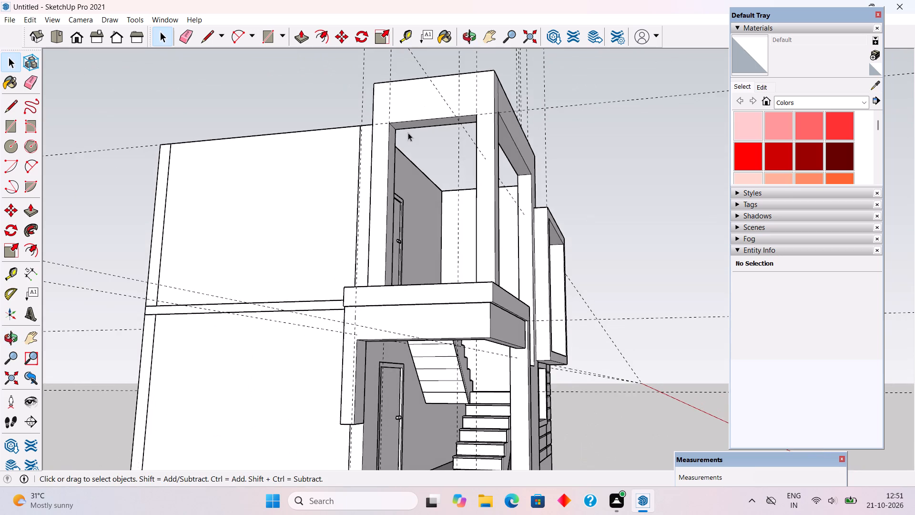
{"action": "scroll", "coordinate": [408, 133], "scroll_direction": "up", "scroll_amount": 5}
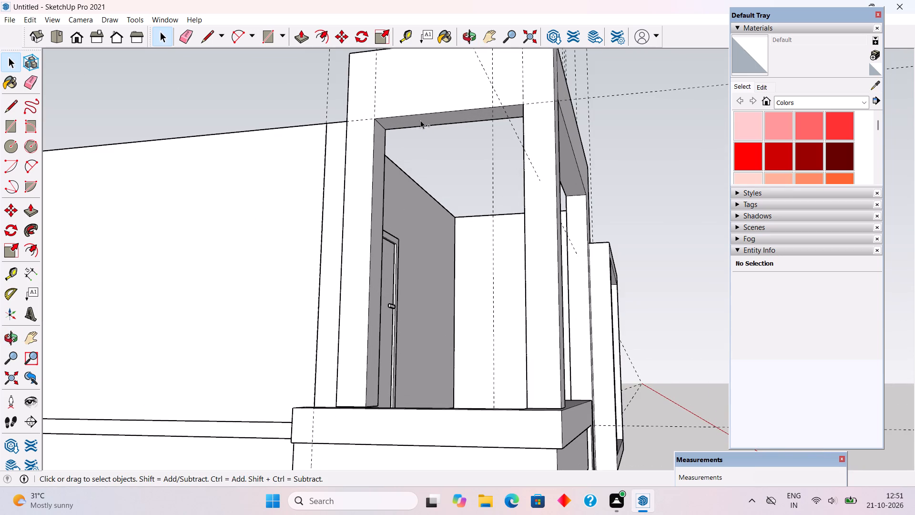
{"action": "key", "text": "ctrl+z"}
{"action": "middle_click_drag", "start_coordinate": [421, 134], "coordinate": [421, 168]}
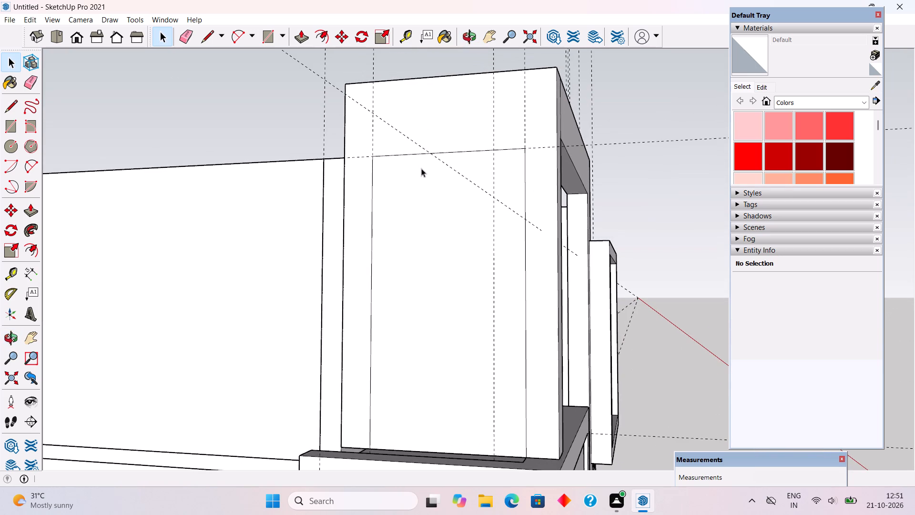
{"action": "key", "text": "t"}
{"action": "left_click", "coordinate": [420, 154]}
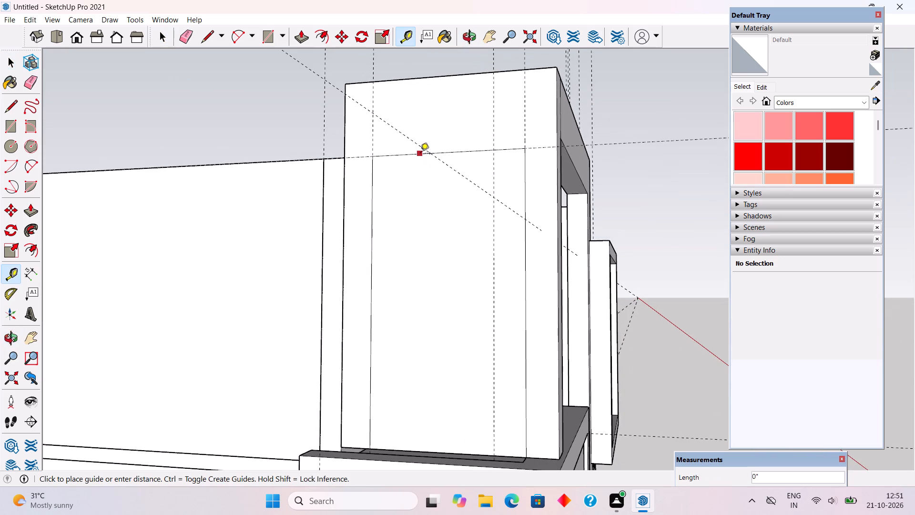
{"action": "key", "text": "ctrl+z"}
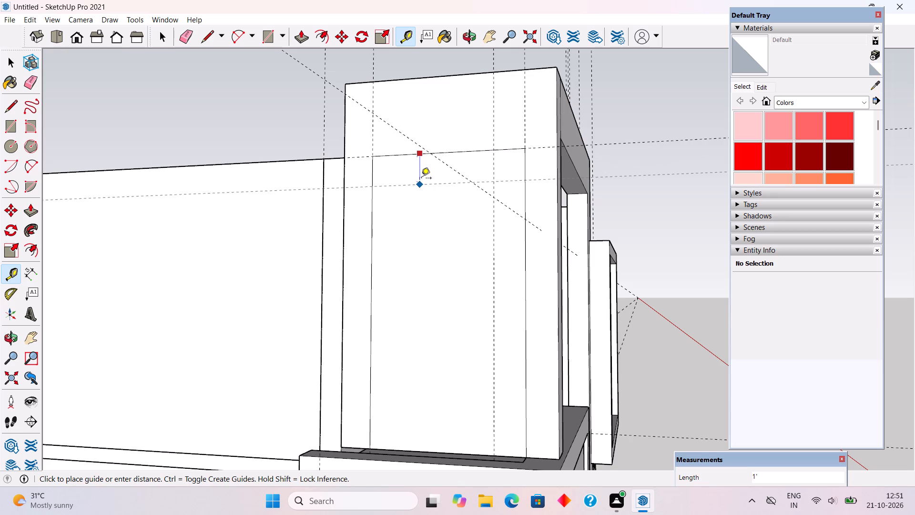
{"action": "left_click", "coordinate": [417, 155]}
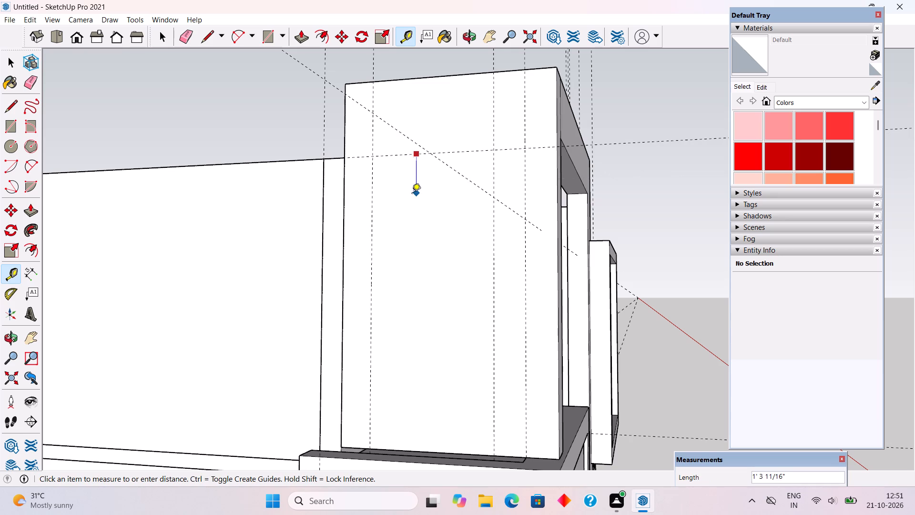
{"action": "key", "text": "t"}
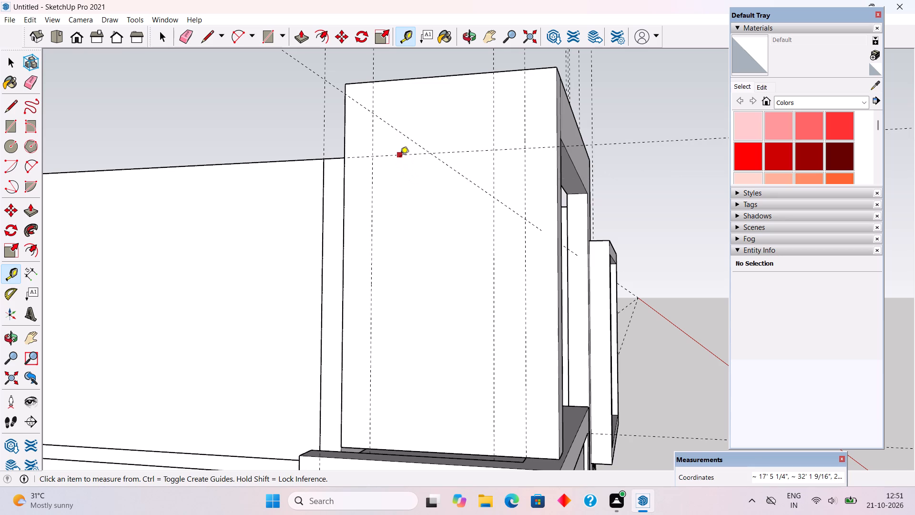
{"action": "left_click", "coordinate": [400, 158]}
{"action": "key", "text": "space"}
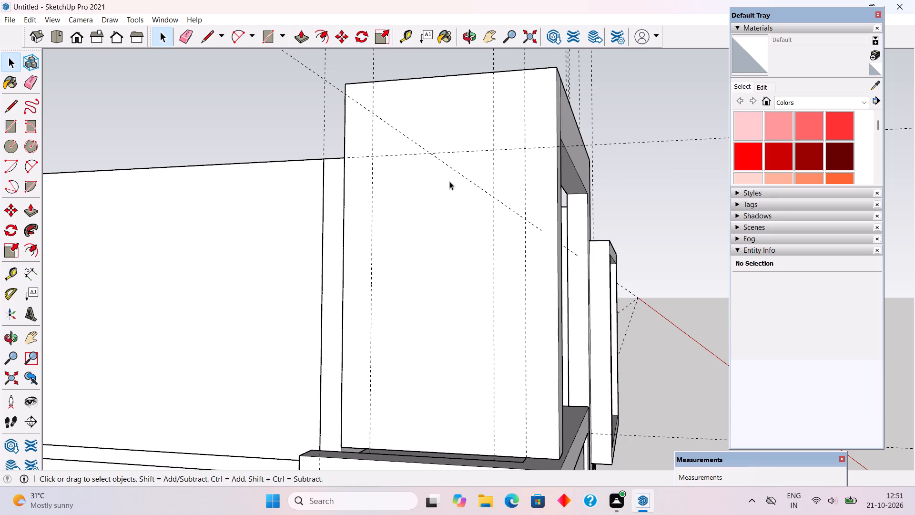
Place a horizontal guide on the side panel 1' below the guide aligned with the adjoining wall's top edge.
{"action": "key", "text": "t"}
{"action": "left_click", "coordinate": [473, 149]}
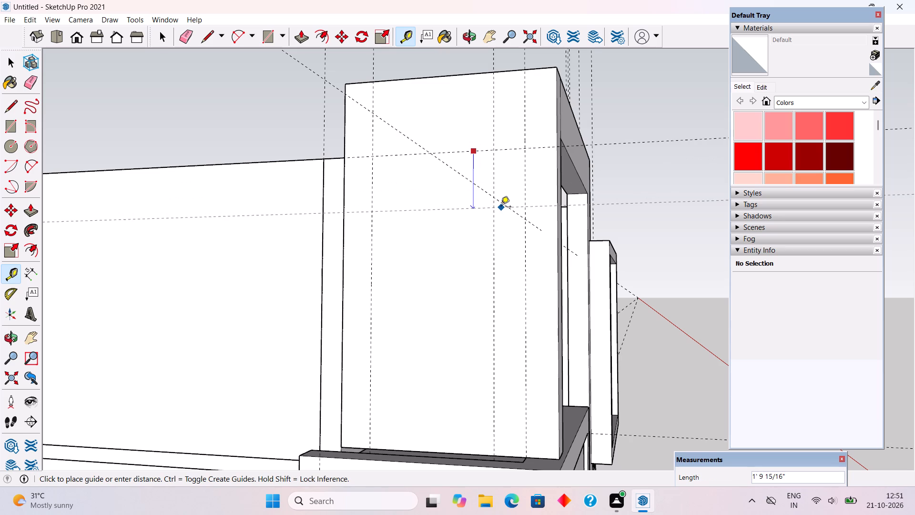
{"action": "type", "text": "1'"}
{"action": "key", "text": "Return"}
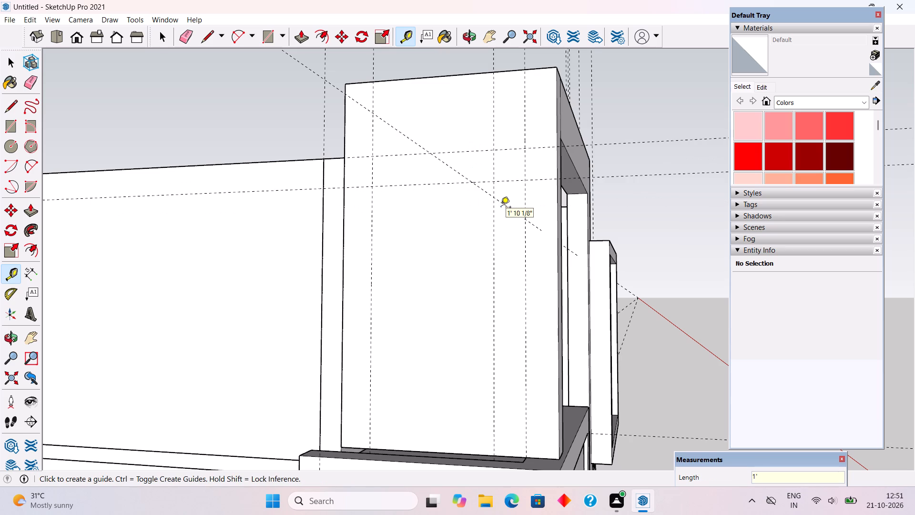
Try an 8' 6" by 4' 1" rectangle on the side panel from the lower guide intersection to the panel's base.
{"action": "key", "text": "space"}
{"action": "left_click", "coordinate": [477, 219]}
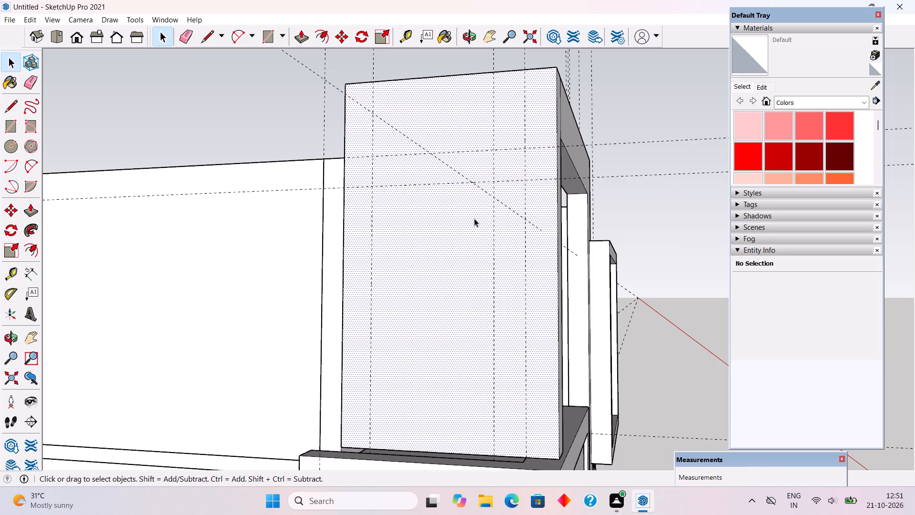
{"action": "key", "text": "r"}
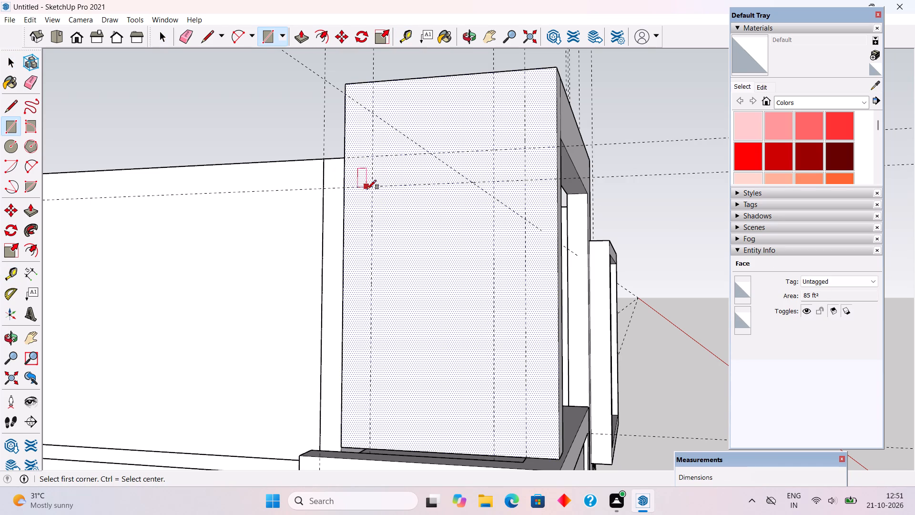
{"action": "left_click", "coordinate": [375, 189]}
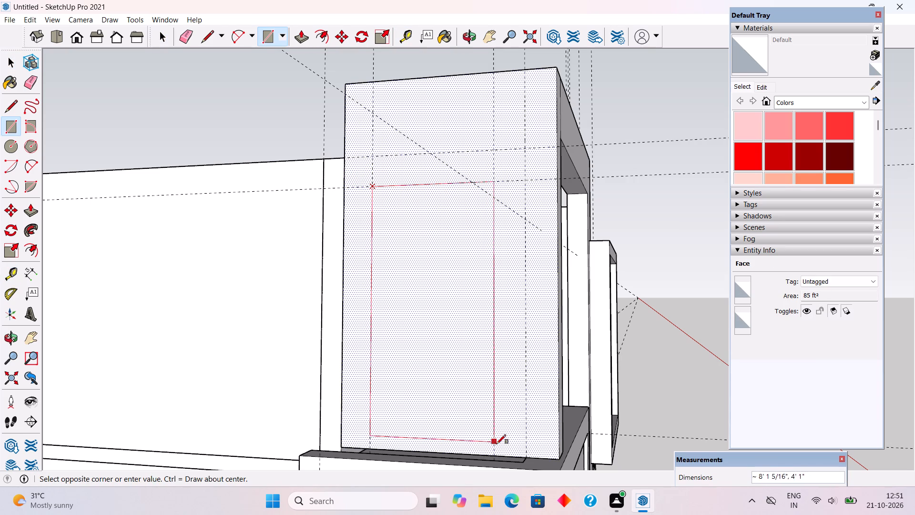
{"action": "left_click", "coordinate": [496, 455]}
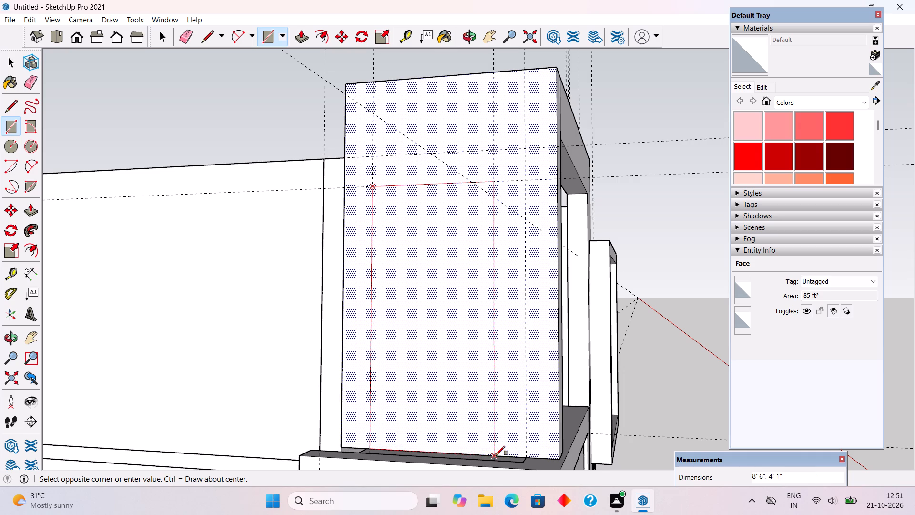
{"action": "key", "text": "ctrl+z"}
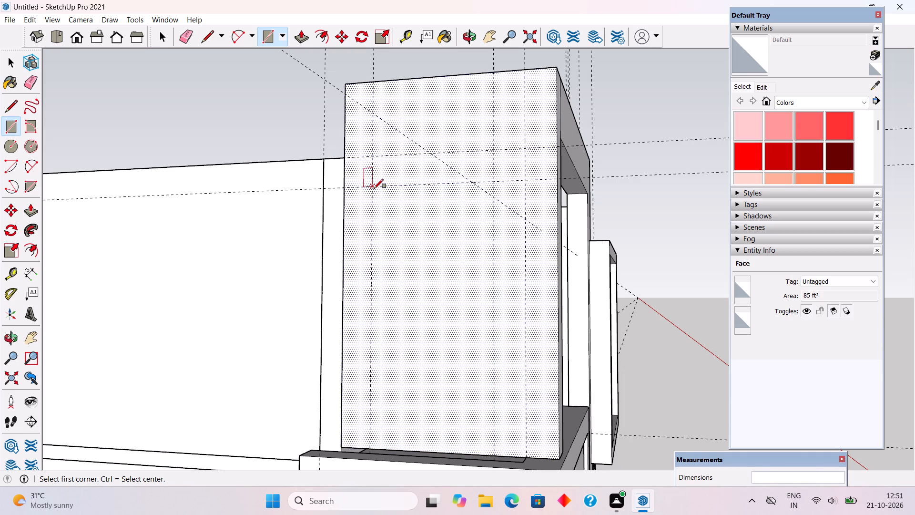
Draw an 8' 6" by 5' 1" rectangle from the lower guide intersection to the base and push it through the side panel.
{"action": "left_click", "coordinate": [374, 188]}
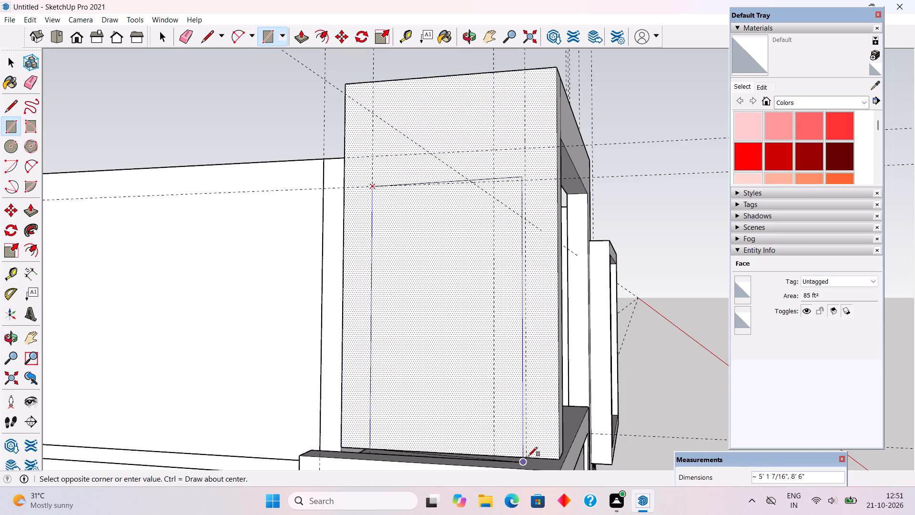
{"action": "left_click", "coordinate": [528, 454]}
{"action": "key", "text": "p"}
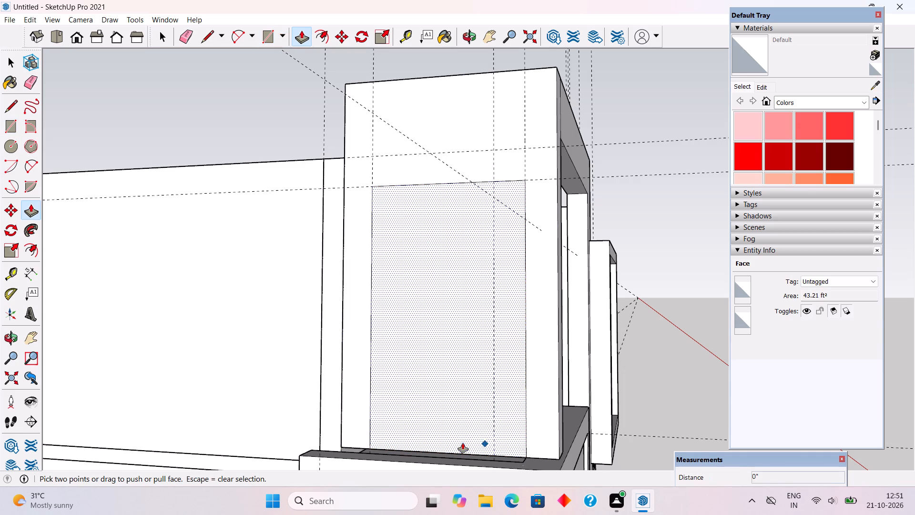
{"action": "left_click_drag", "start_coordinate": [469, 438], "coordinate": [454, 292]}
{"action": "key", "text": "space"}
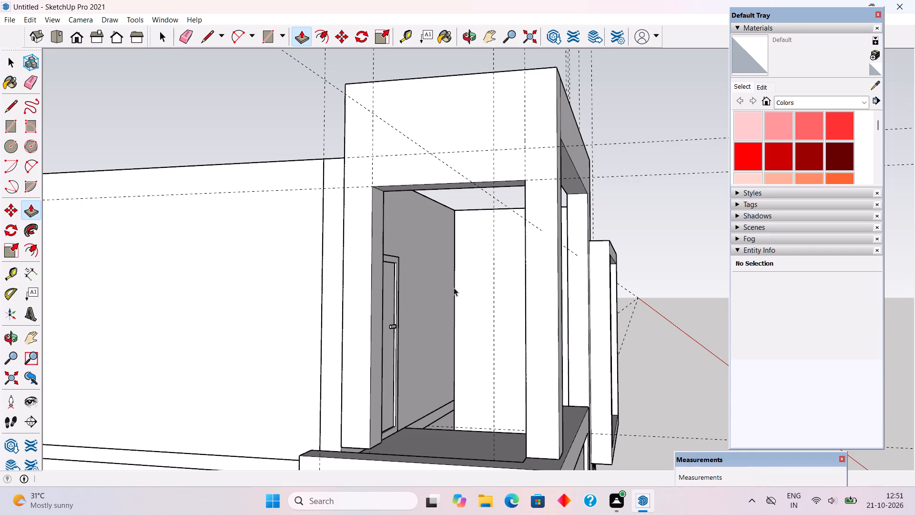
Select all connected geometry of the L-shaped balcony frame and make it a group.
{"action": "triple_click", "coordinate": [440, 90]}
{"action": "right_click", "coordinate": [440, 90]}
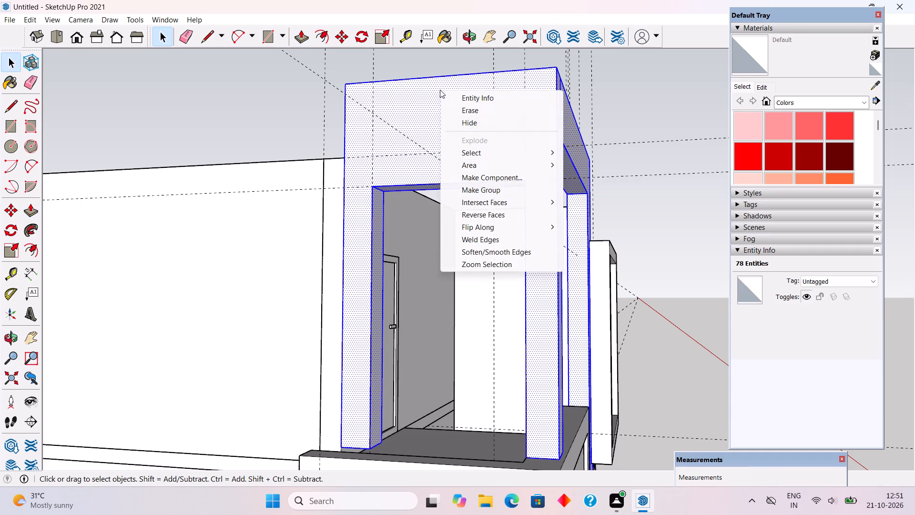
{"action": "left_click", "coordinate": [487, 191]}
{"action": "left_click", "coordinate": [606, 107]}
Inside the balcony frame group, delete the leftover vertical seam edge on the front face near the corner post.
{"action": "middle_click_drag", "start_coordinate": [604, 134], "coordinate": [426, 178]}
{"action": "scroll", "coordinate": [415, 174], "scroll_direction": "down", "scroll_amount": 3}
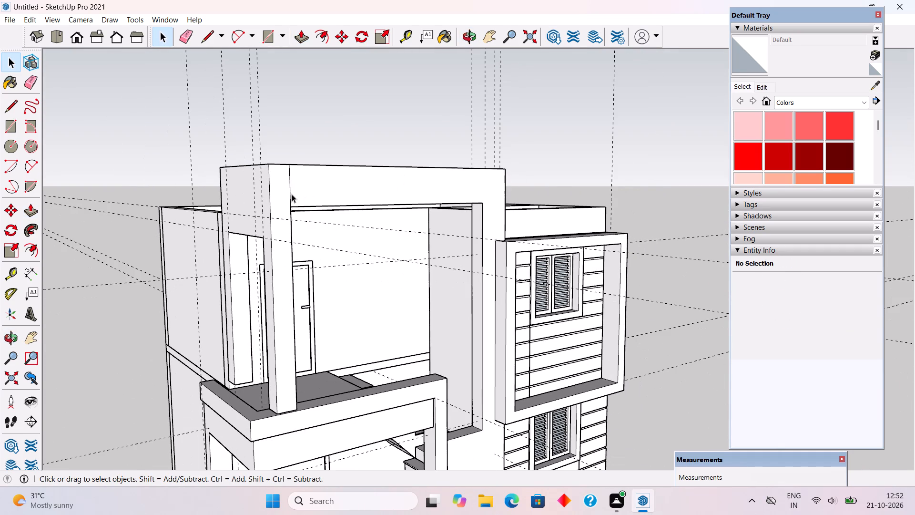
{"action": "triple_click", "coordinate": [291, 194]}
{"action": "scroll", "coordinate": [289, 187], "scroll_direction": "up", "scroll_amount": 4}
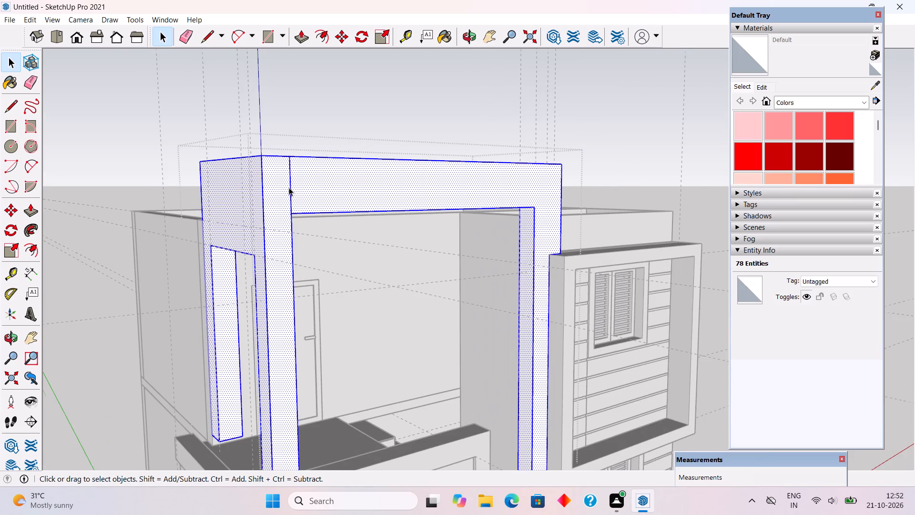
{"action": "left_click", "coordinate": [289, 199]}
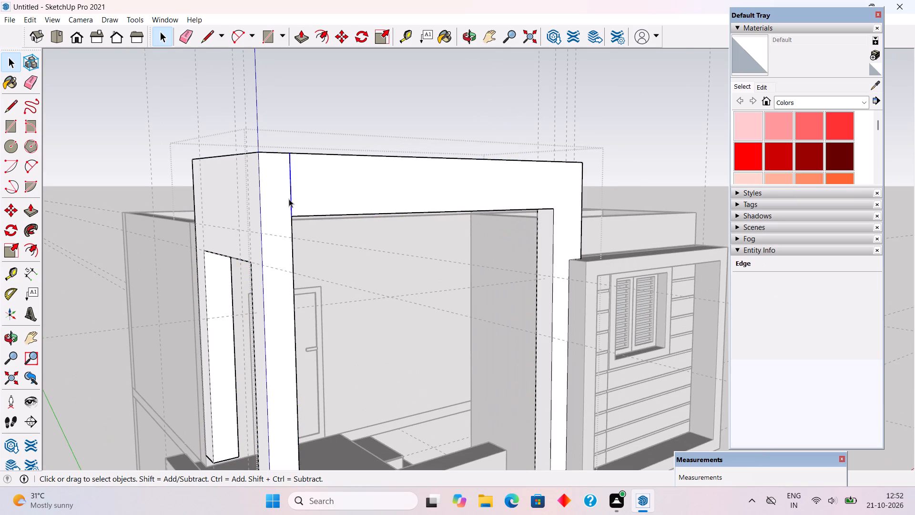
{"action": "key", "text": "Delete"}
Delete the leftover 1' seam edge on the frame's top face at the corner and close the group.
{"action": "middle_click_drag", "start_coordinate": [409, 229], "coordinate": [307, 373]}
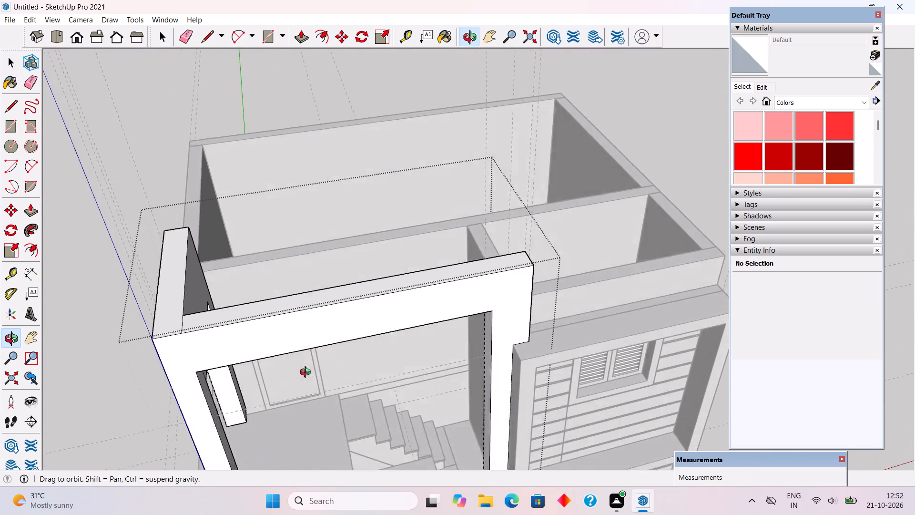
{"action": "middle_click_drag", "start_coordinate": [307, 373], "coordinate": [278, 373]}
{"action": "scroll", "coordinate": [150, 305], "scroll_direction": "up", "scroll_amount": 6}
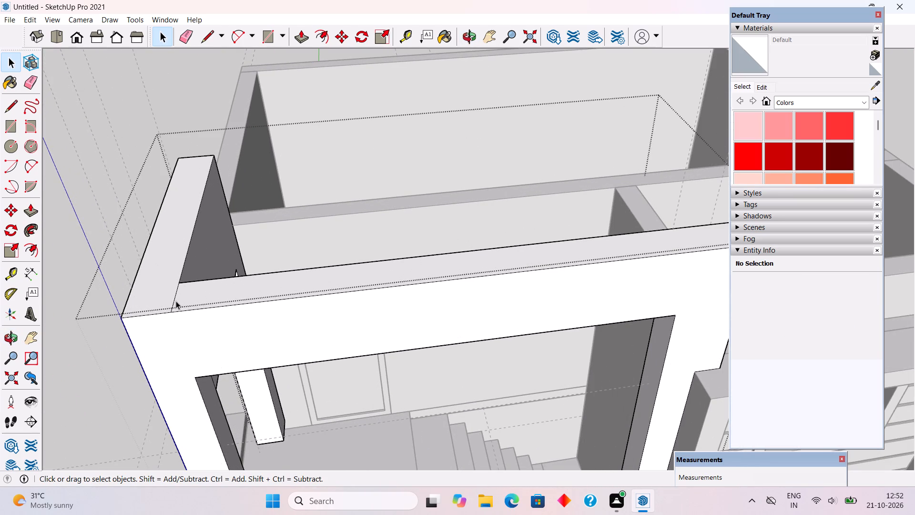
{"action": "left_click", "coordinate": [175, 301]}
{"action": "key", "text": "Delete"}
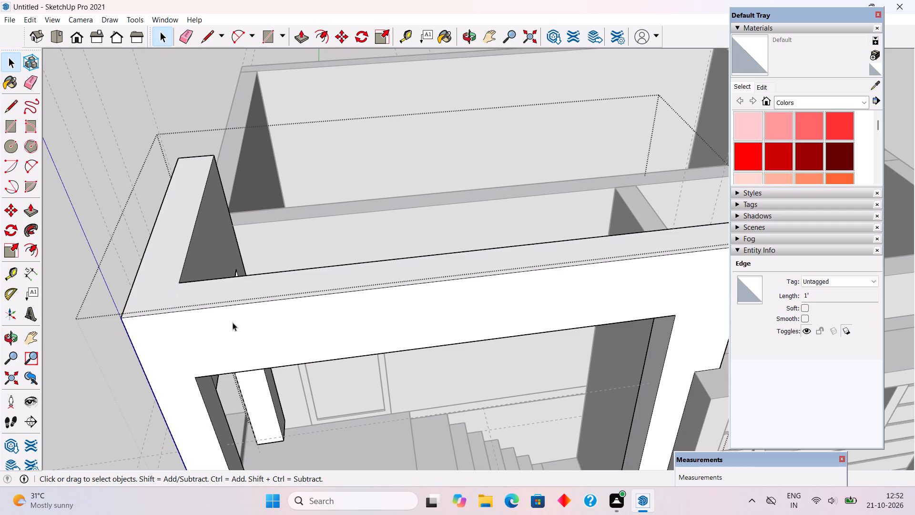
{"action": "middle_click_drag", "start_coordinate": [234, 321], "coordinate": [365, 169]}
{"action": "scroll", "coordinate": [345, 173], "scroll_direction": "down", "scroll_amount": 11}
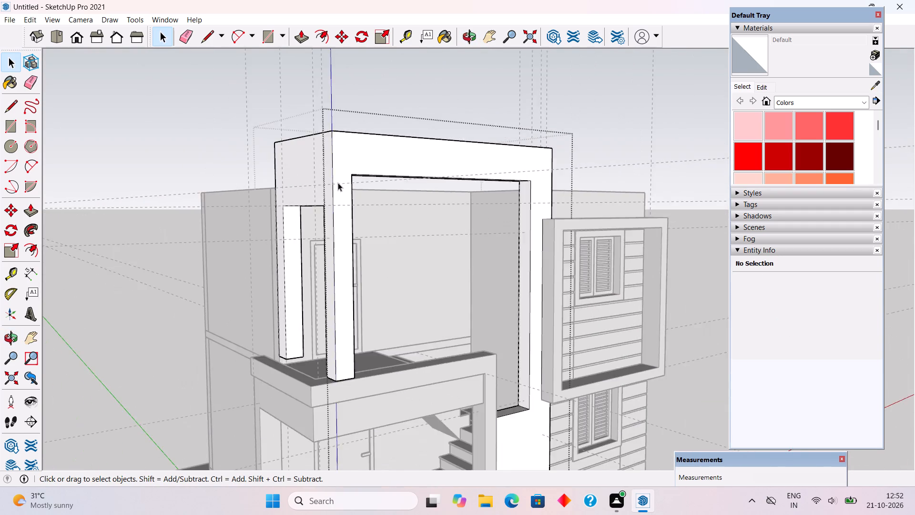
{"action": "scroll", "coordinate": [338, 183], "scroll_direction": "down", "scroll_amount": 3}
{"action": "left_click", "coordinate": [357, 90]}
Unhide all hidden geometry in the model.
{"action": "middle_click_drag", "start_coordinate": [436, 247], "coordinate": [284, 294]}
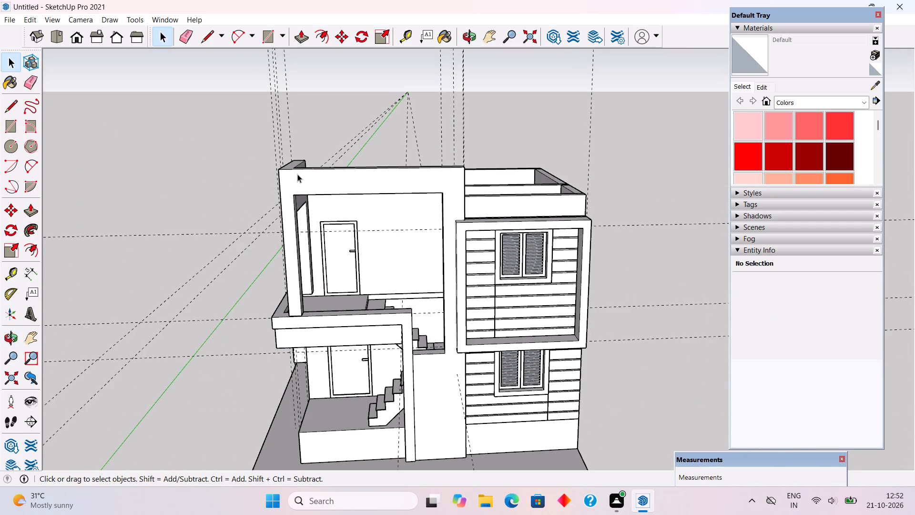
{"action": "left_click", "coordinate": [30, 20]}
{"action": "left_click", "coordinate": [75, 222]}
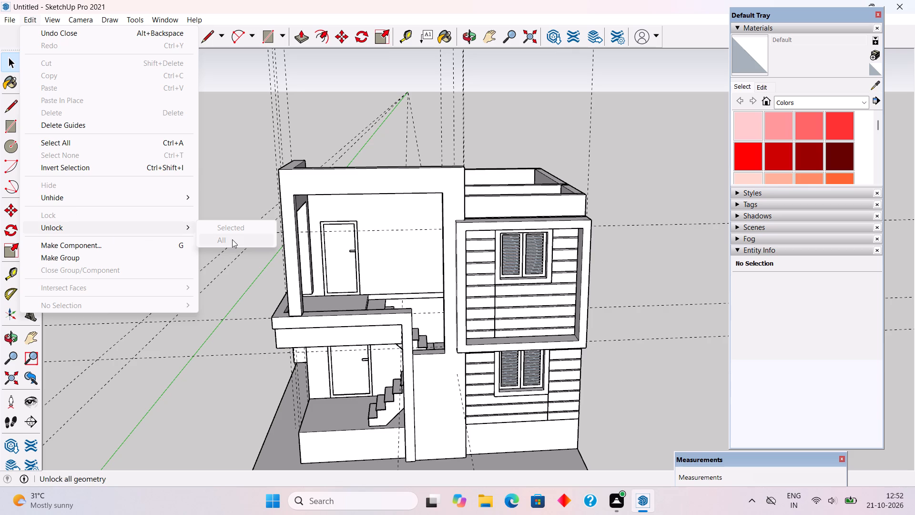
{"action": "left_click", "coordinate": [186, 193]}
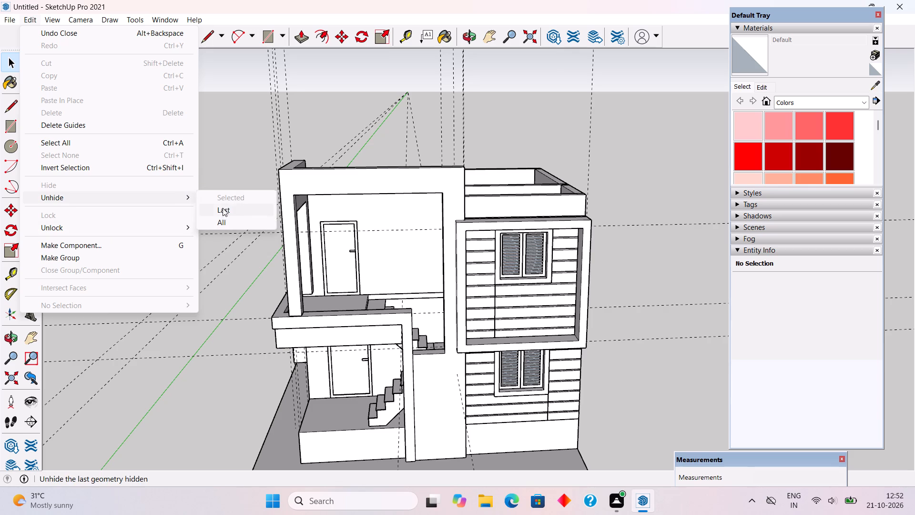
{"action": "left_click", "coordinate": [227, 222]}
Inside the roof slab group, push the overhang's side face in about 7 9/16", using the balcony parapet's side face as reference.
{"action": "middle_click_drag", "start_coordinate": [348, 259], "coordinate": [511, 227]}
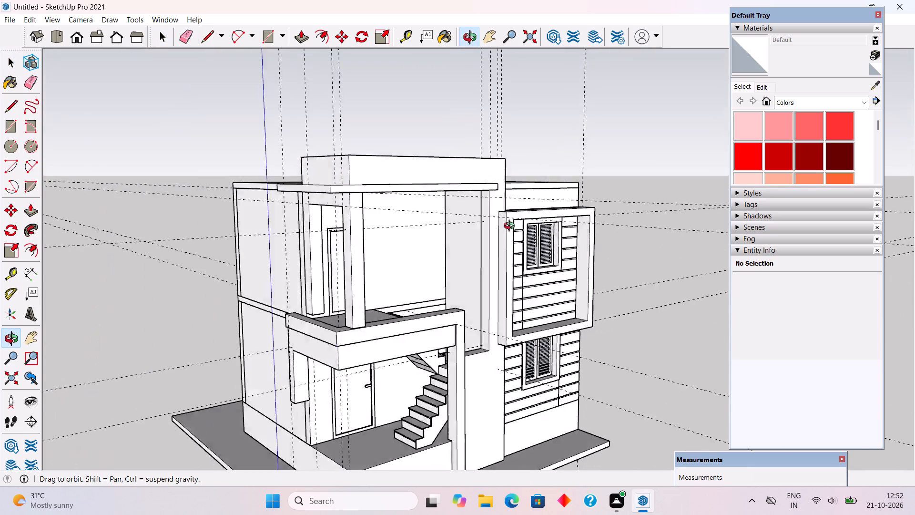
{"action": "middle_click_drag", "start_coordinate": [511, 227], "coordinate": [626, 246]}
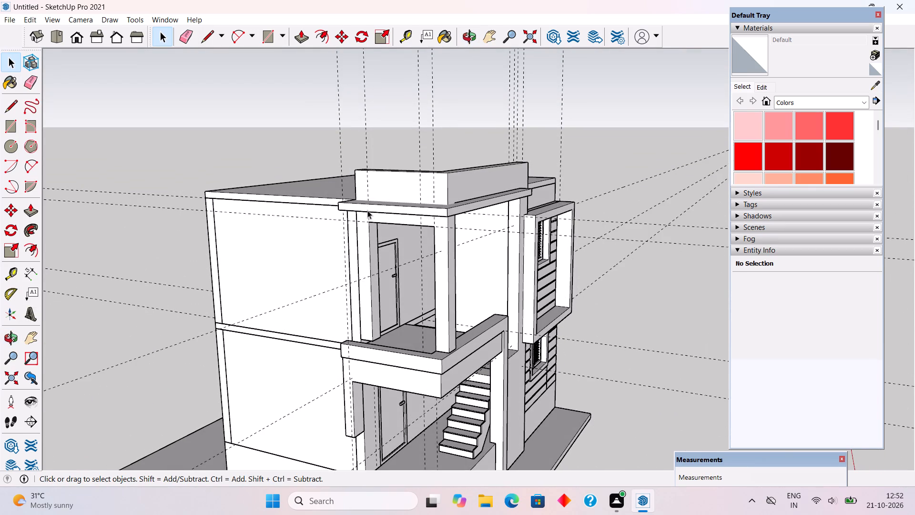
{"action": "triple_click", "coordinate": [367, 210]}
{"action": "key", "text": "p"}
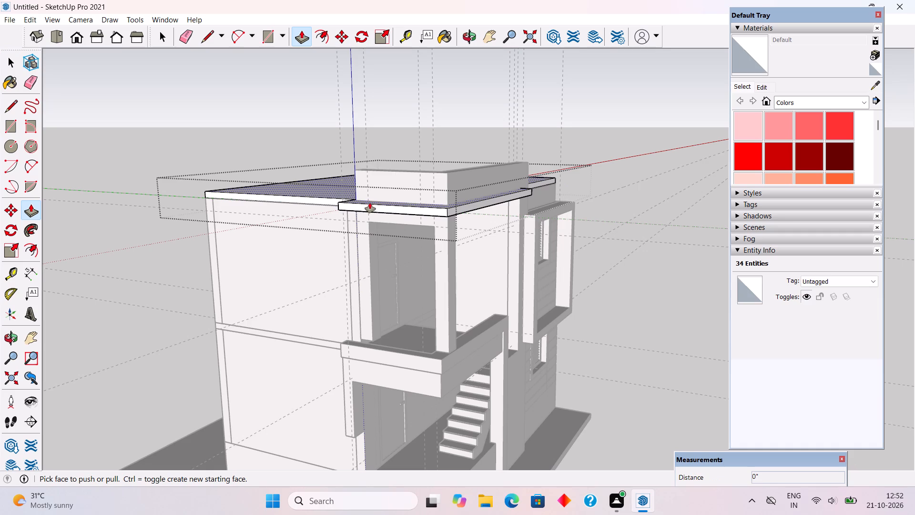
{"action": "left_click", "coordinate": [370, 206]}
{"action": "left_click", "coordinate": [378, 366]}
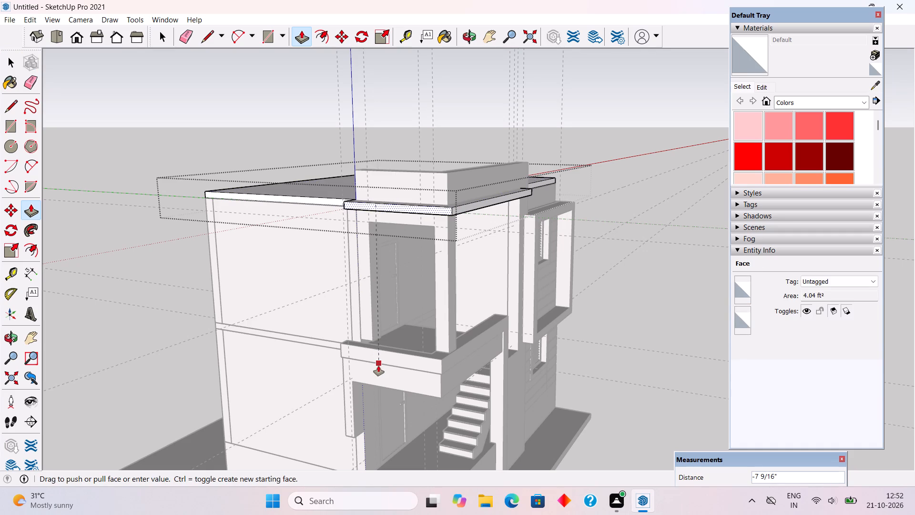
{"action": "key", "text": "space"}
{"action": "left_click", "coordinate": [286, 116]}
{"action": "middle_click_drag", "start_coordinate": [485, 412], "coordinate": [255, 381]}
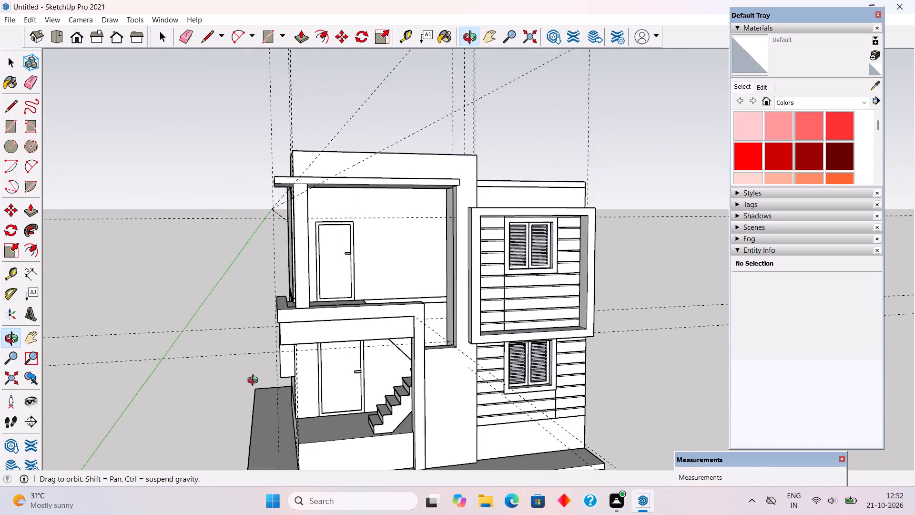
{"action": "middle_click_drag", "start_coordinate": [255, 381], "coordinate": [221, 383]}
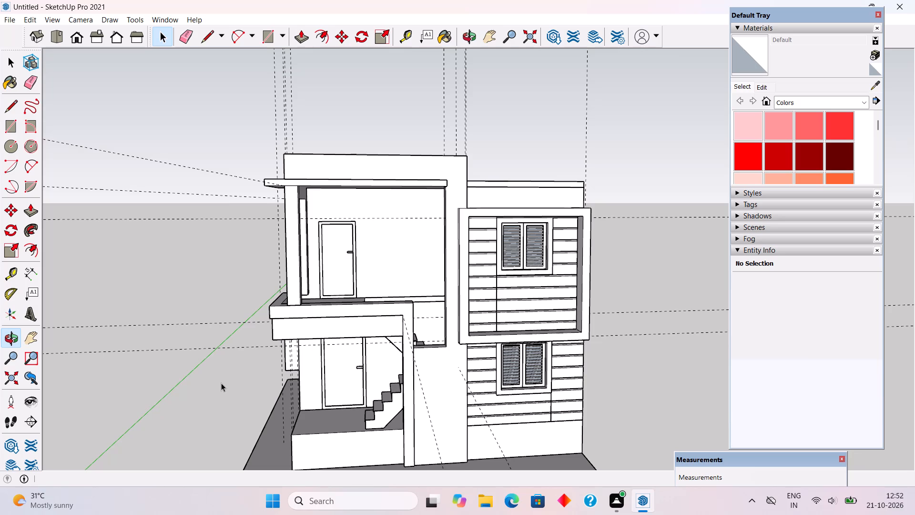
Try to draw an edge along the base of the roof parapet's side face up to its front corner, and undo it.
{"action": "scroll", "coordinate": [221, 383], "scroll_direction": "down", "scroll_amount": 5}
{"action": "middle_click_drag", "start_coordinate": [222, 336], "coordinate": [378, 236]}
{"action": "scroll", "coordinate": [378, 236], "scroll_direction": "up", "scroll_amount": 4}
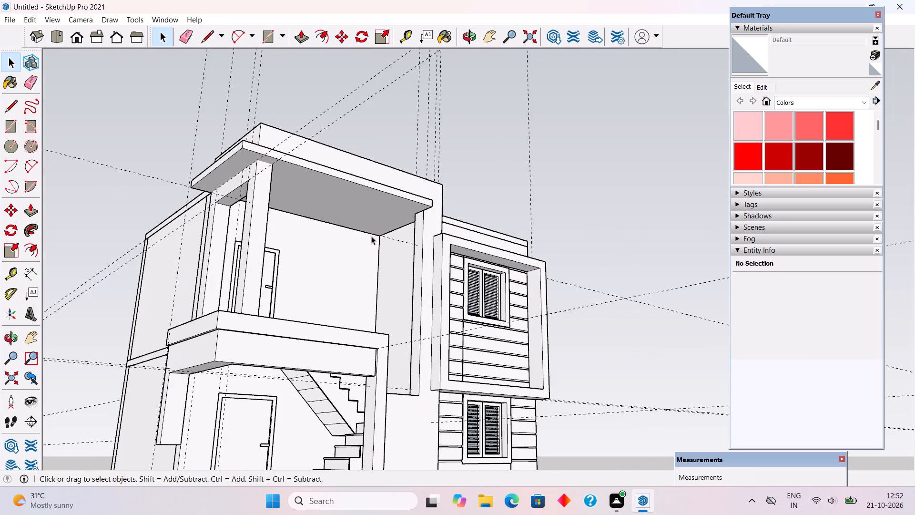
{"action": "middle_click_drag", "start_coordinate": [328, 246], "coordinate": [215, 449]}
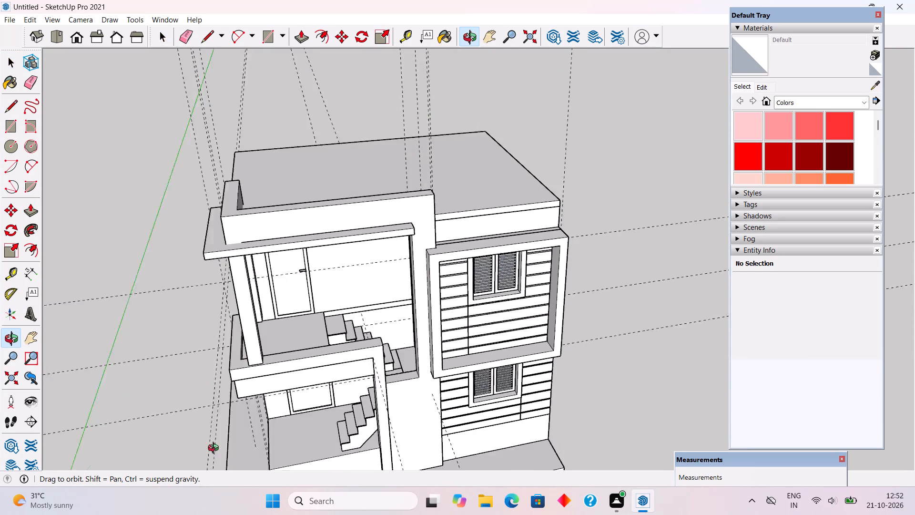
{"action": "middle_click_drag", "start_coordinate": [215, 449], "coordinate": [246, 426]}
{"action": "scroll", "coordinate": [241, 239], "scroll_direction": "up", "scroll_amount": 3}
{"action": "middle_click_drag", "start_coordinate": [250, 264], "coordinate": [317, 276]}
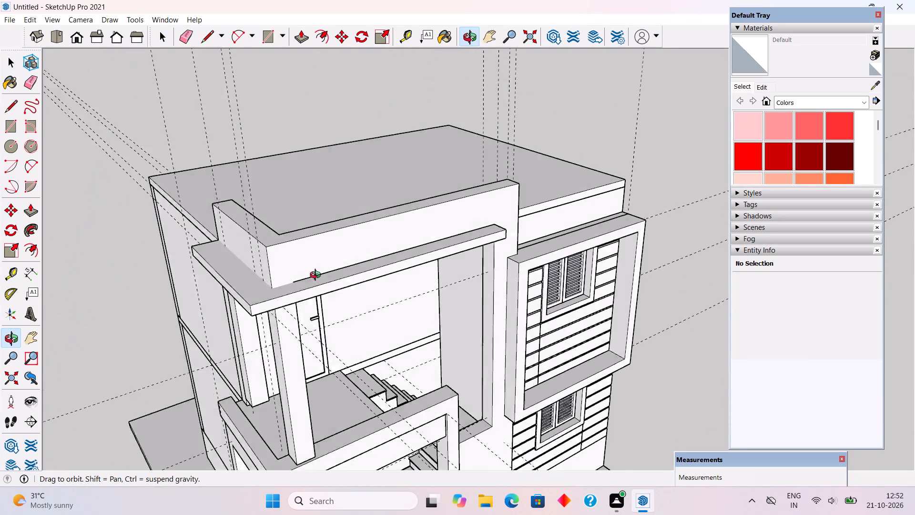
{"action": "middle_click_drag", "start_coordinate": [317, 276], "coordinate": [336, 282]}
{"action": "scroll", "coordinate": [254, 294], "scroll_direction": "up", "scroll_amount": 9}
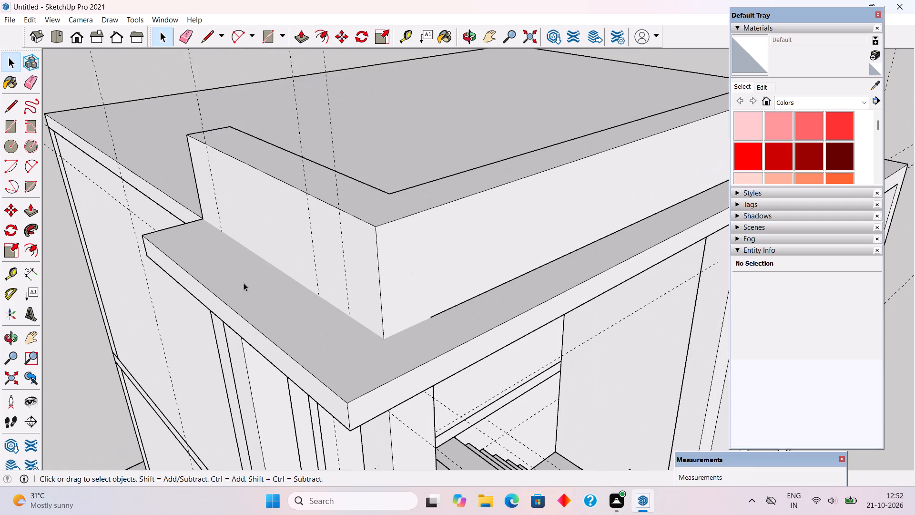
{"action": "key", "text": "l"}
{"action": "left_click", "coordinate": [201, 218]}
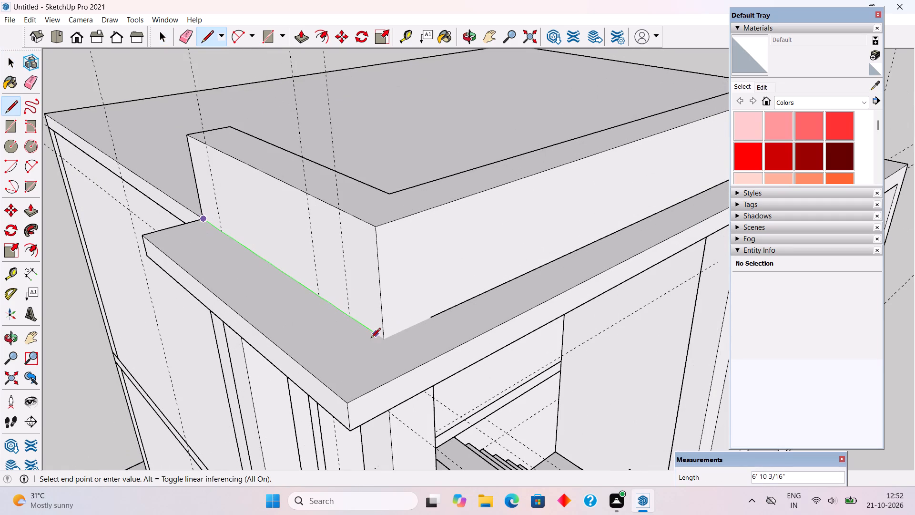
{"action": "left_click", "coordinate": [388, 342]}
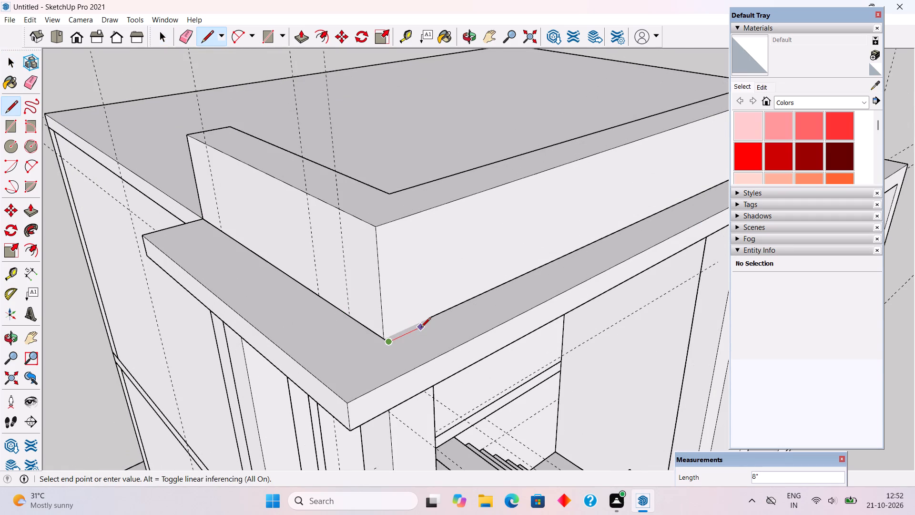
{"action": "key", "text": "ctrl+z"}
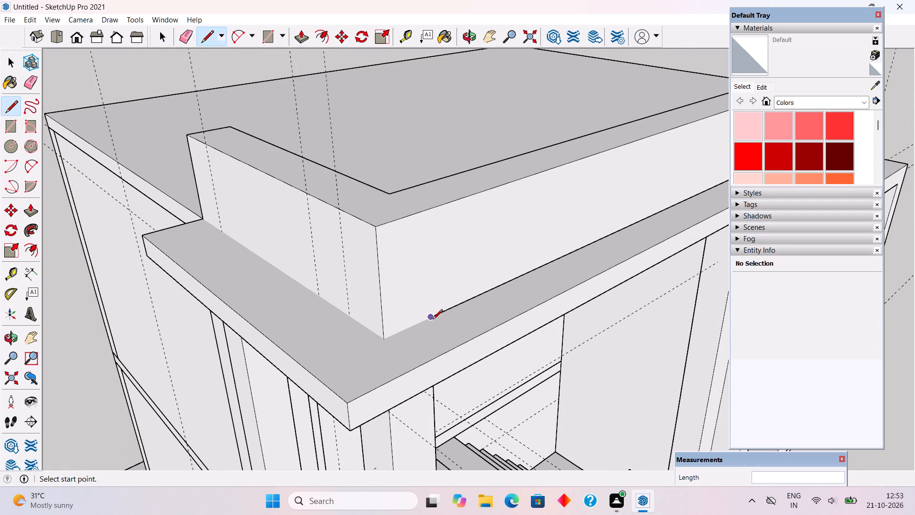
Draw the missing edges where the roof parapet meets the overhang slab, from the front edge's end around the corner along the side.
{"action": "left_click", "coordinate": [433, 320]}
{"action": "left_click", "coordinate": [383, 340]}
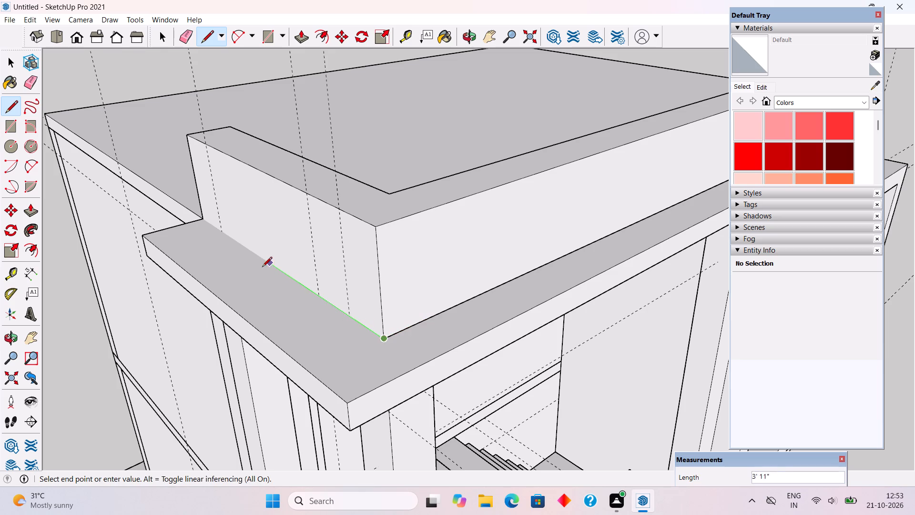
{"action": "left_click", "coordinate": [203, 219]}
{"action": "key", "text": "space"}
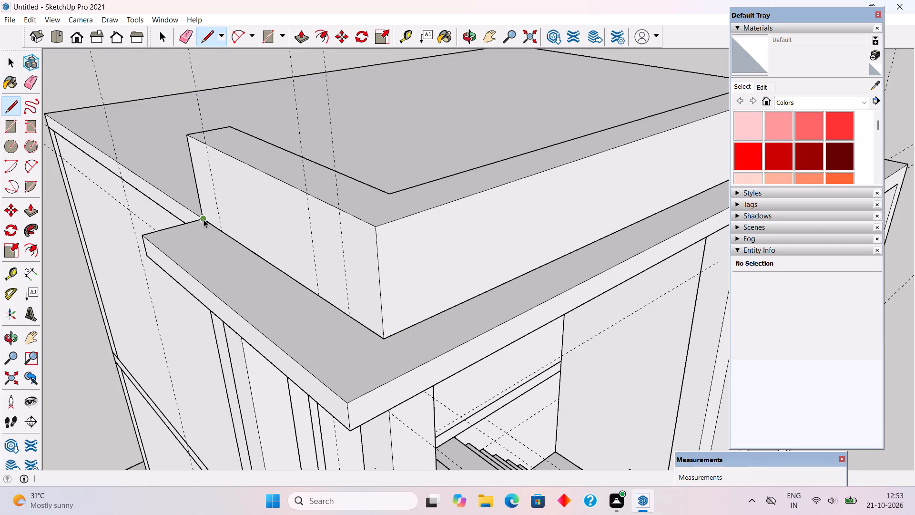
{"action": "left_click", "coordinate": [172, 62]}
Examine the roof overhang, parapet, corner posts and balcony frame from the front, side and above.
{"action": "scroll", "coordinate": [281, 297], "scroll_direction": "down", "scroll_amount": 4}
{"action": "middle_click_drag", "start_coordinate": [339, 296], "coordinate": [334, 293]}
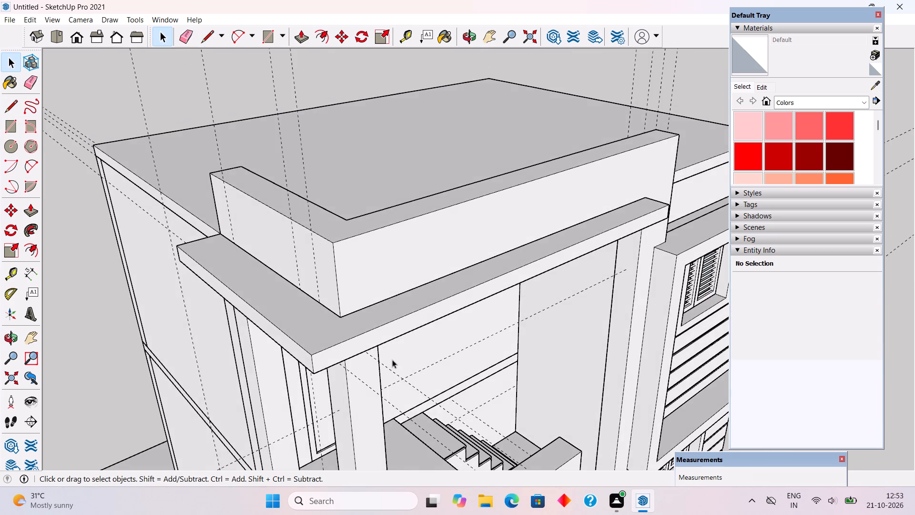
{"action": "middle_click_drag", "start_coordinate": [372, 326], "coordinate": [259, 244]}
{"action": "scroll", "coordinate": [254, 243], "scroll_direction": "down", "scroll_amount": 1}
{"action": "scroll", "coordinate": [405, 314], "scroll_direction": "down", "scroll_amount": 6}
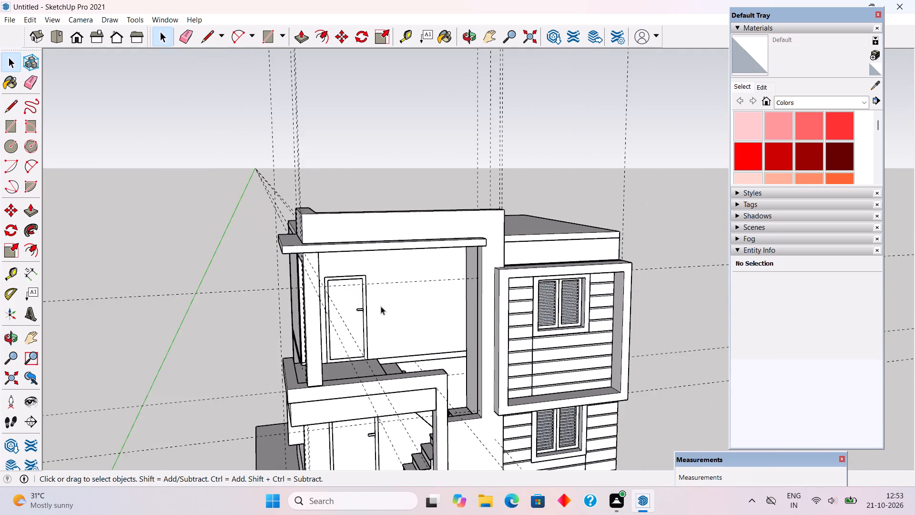
{"action": "middle_click_drag", "start_coordinate": [369, 298], "coordinate": [275, 256]}
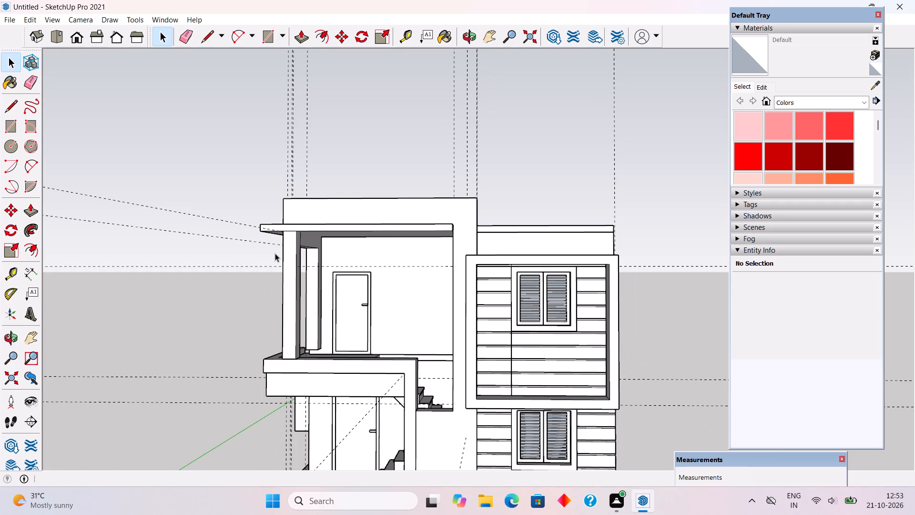
{"action": "middle_click_drag", "start_coordinate": [368, 234], "coordinate": [613, 230]}
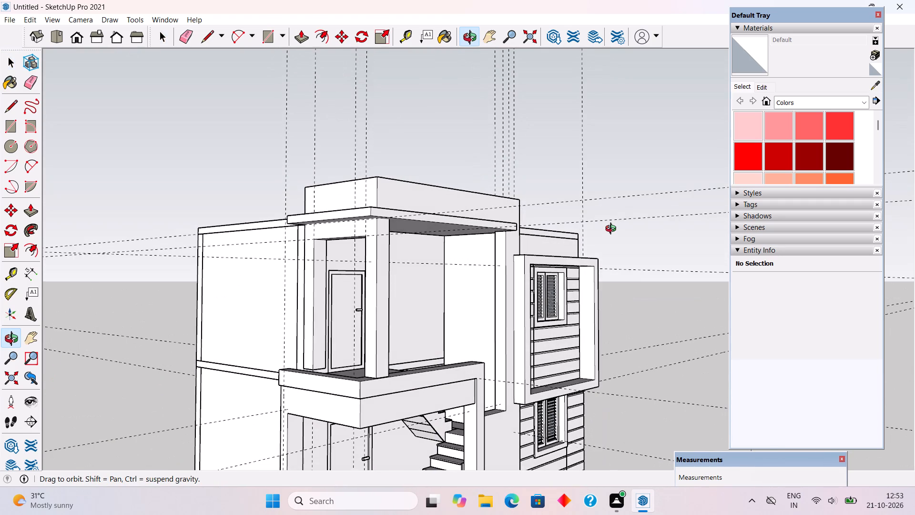
{"action": "middle_click_drag", "start_coordinate": [613, 230], "coordinate": [578, 319]}
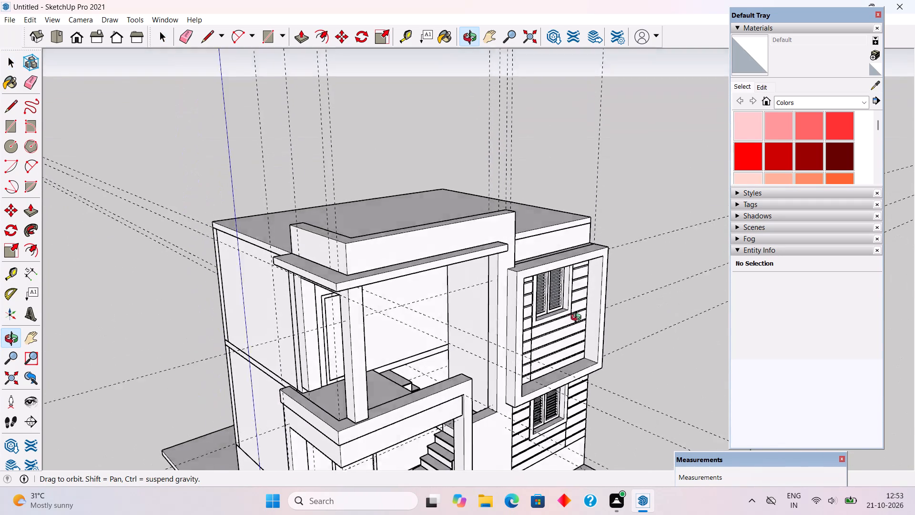
{"action": "middle_click_drag", "start_coordinate": [578, 319], "coordinate": [582, 323]}
{"action": "scroll", "coordinate": [369, 413], "scroll_direction": "up", "scroll_amount": 3}
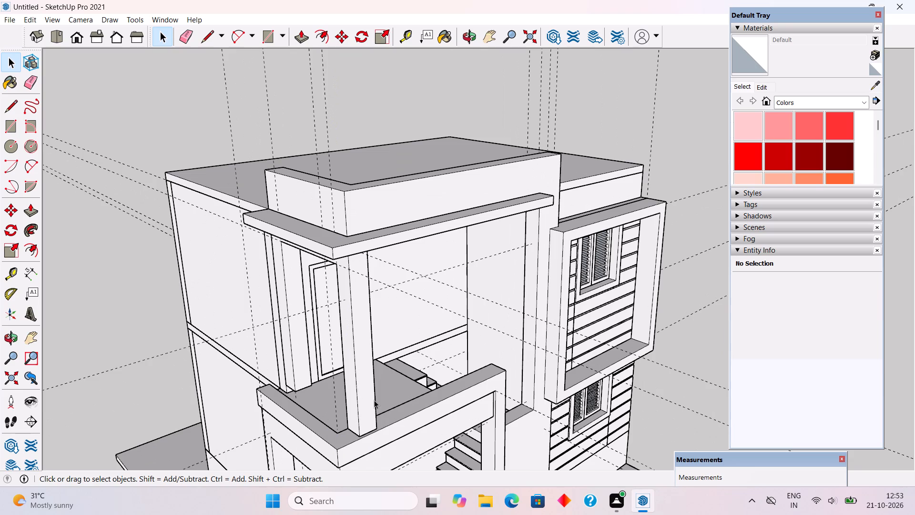
{"action": "middle_click_drag", "start_coordinate": [378, 385], "coordinate": [469, 350]}
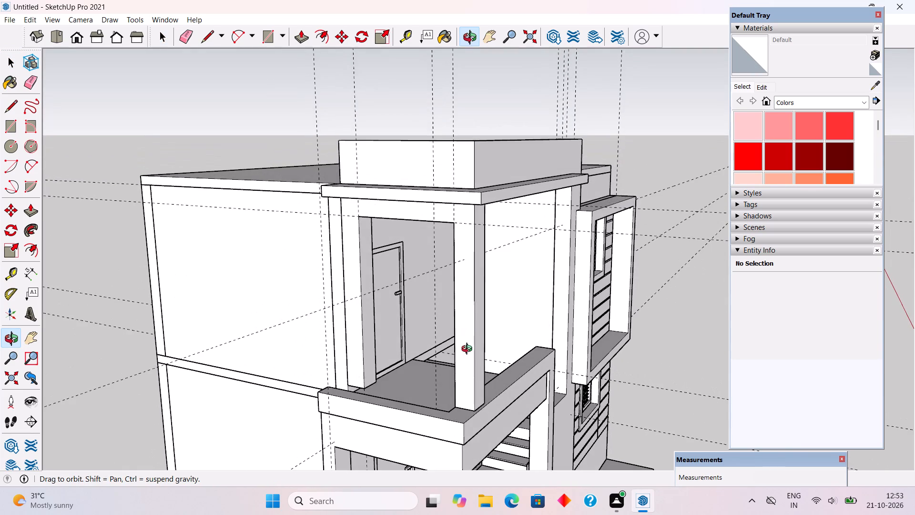
{"action": "middle_click_drag", "start_coordinate": [469, 350], "coordinate": [568, 379]}
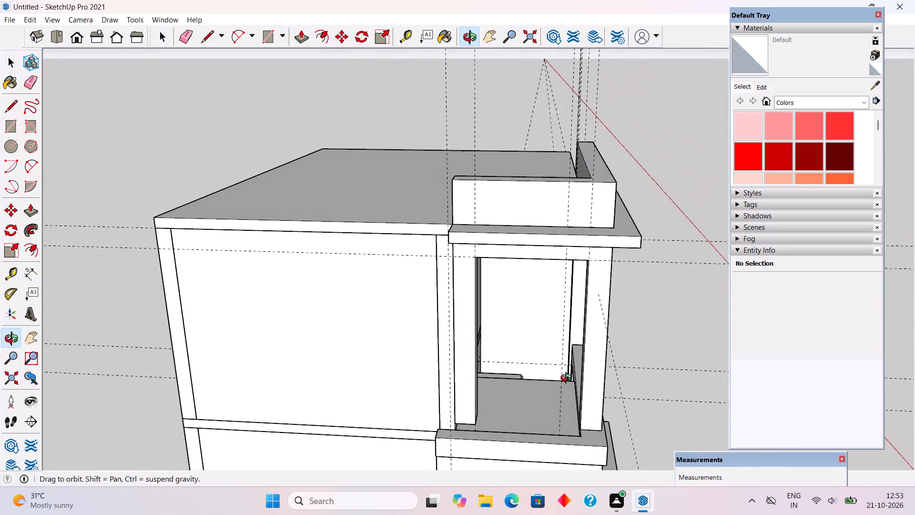
{"action": "middle_click_drag", "start_coordinate": [568, 379], "coordinate": [446, 361]}
{"action": "scroll", "coordinate": [446, 361], "scroll_direction": "down", "scroll_amount": 2}
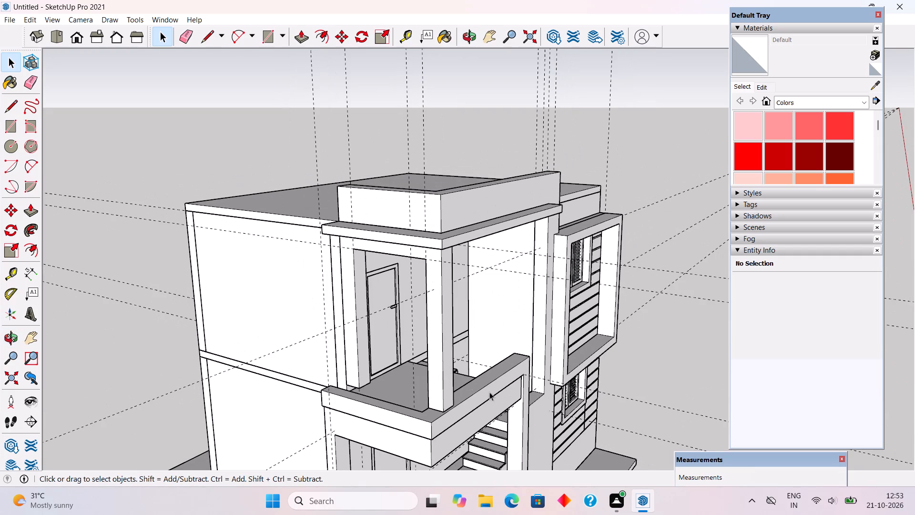
{"action": "middle_click_drag", "start_coordinate": [485, 382], "coordinate": [427, 349]}
{"action": "scroll", "coordinate": [421, 348], "scroll_direction": "down", "scroll_amount": 4}
{"action": "scroll", "coordinate": [416, 342], "scroll_direction": "up", "scroll_amount": 1}
{"action": "scroll", "coordinate": [416, 342], "scroll_direction": "down", "scroll_amount": 1}
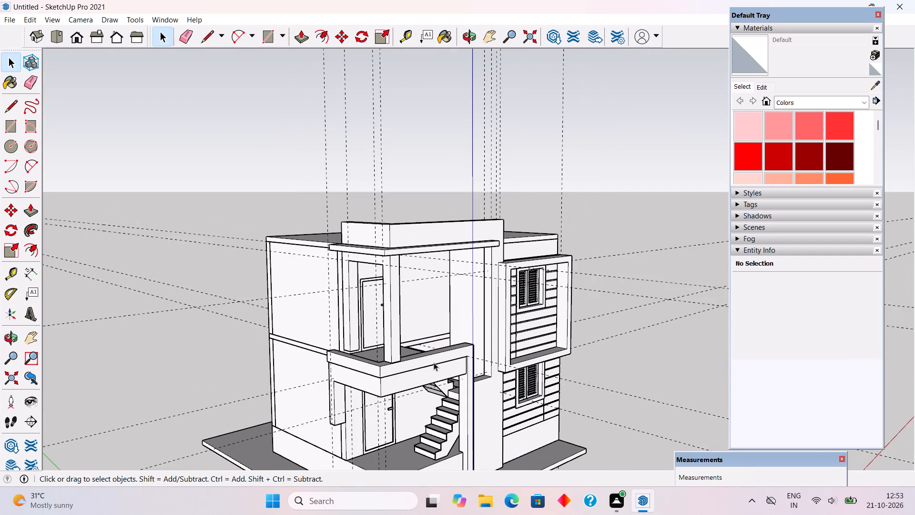
Inside the balcony parapet frame group, pull the L-shaped front face outward 6" and close the group.
{"action": "scroll", "coordinate": [471, 385], "scroll_direction": "up", "scroll_amount": 5}
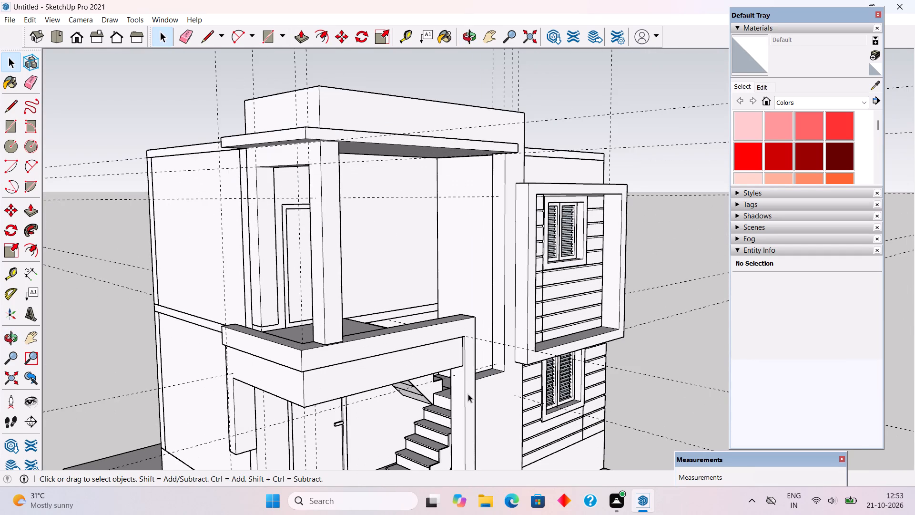
{"action": "triple_click", "coordinate": [468, 394]}
{"action": "key", "text": "p"}
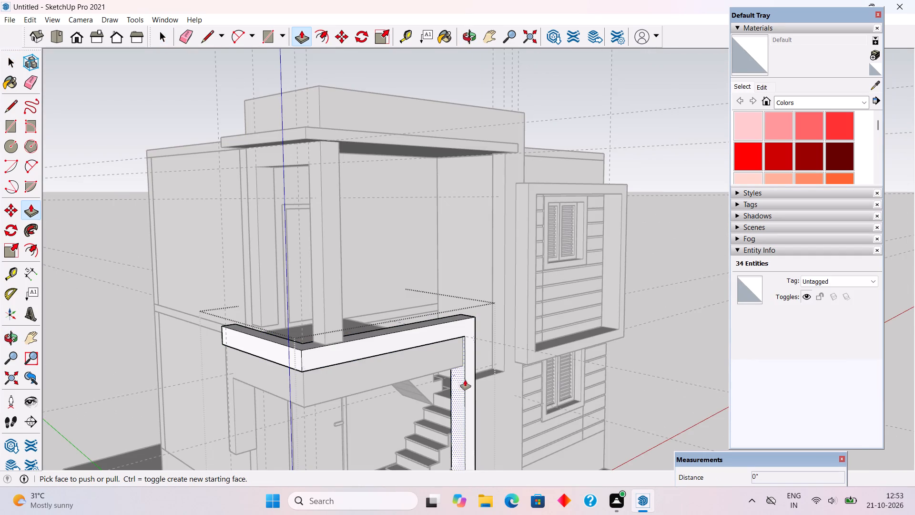
{"action": "left_click", "coordinate": [468, 377]}
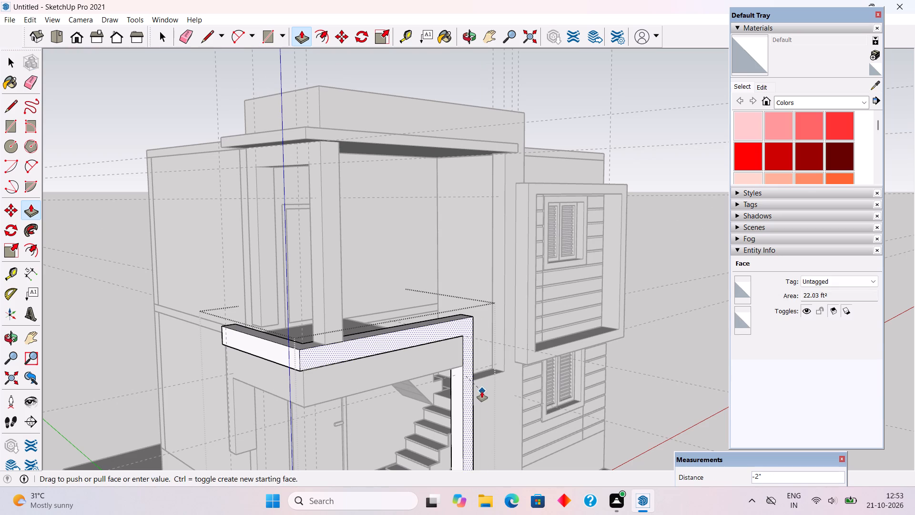
{"action": "type", "text": "6\""}
{"action": "key", "text": "Return"}
{"action": "key", "text": "space"}
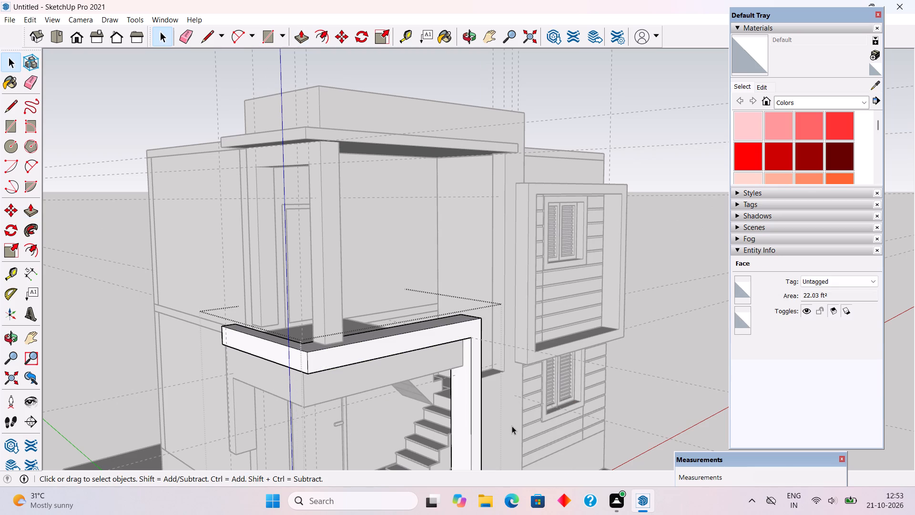
{"action": "left_click", "coordinate": [549, 125]}
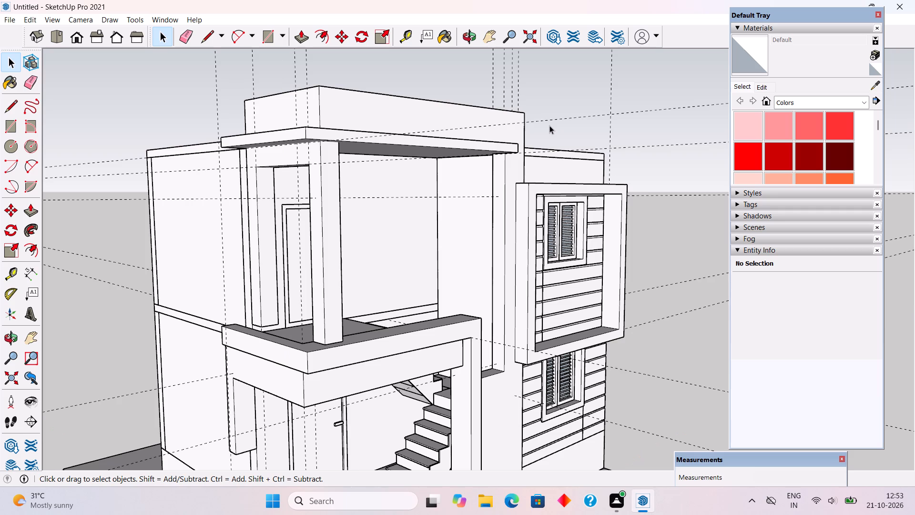
Reopen the balcony parapet frame group, pull its front face outward another 6", and close the group.
{"action": "middle_click_drag", "start_coordinate": [458, 337], "coordinate": [455, 282]}
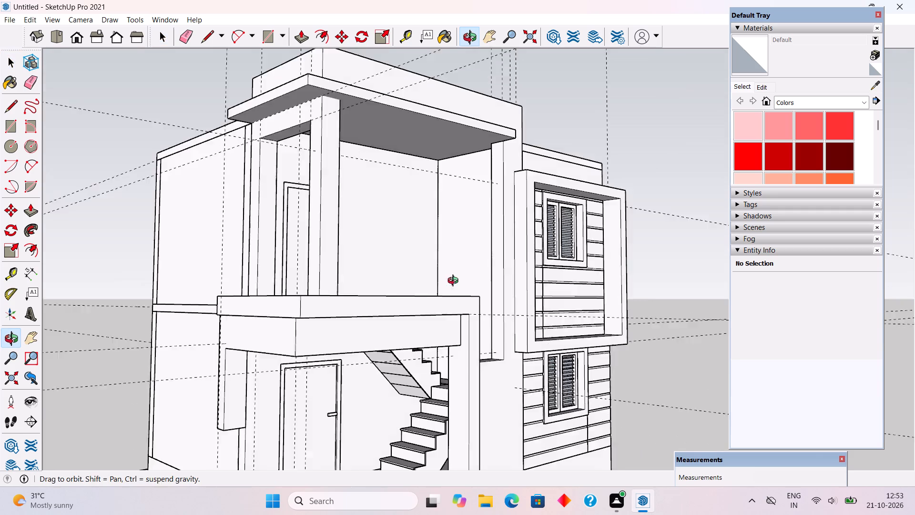
{"action": "middle_click_drag", "start_coordinate": [455, 282], "coordinate": [461, 257]}
{"action": "scroll", "coordinate": [452, 279], "scroll_direction": "up", "scroll_amount": 4}
{"action": "triple_click", "coordinate": [452, 283]}
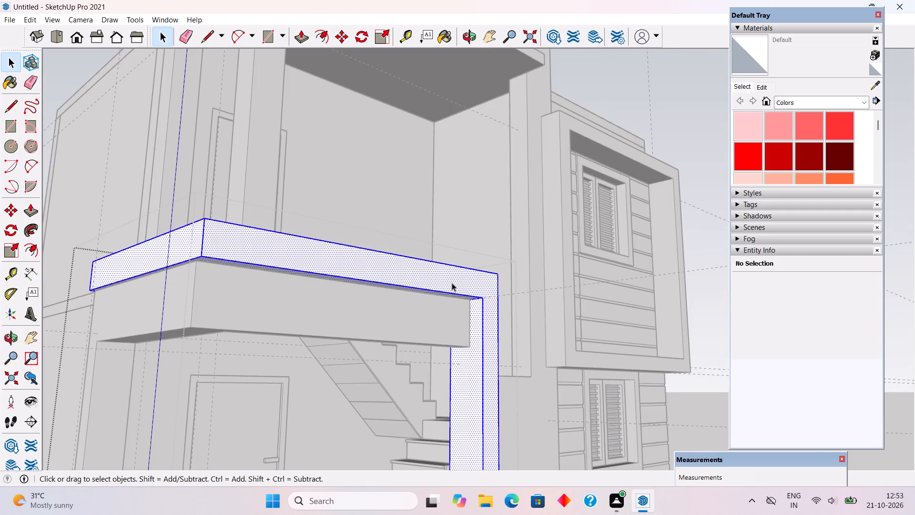
{"action": "key", "text": "p"}
{"action": "left_click", "coordinate": [451, 281]}
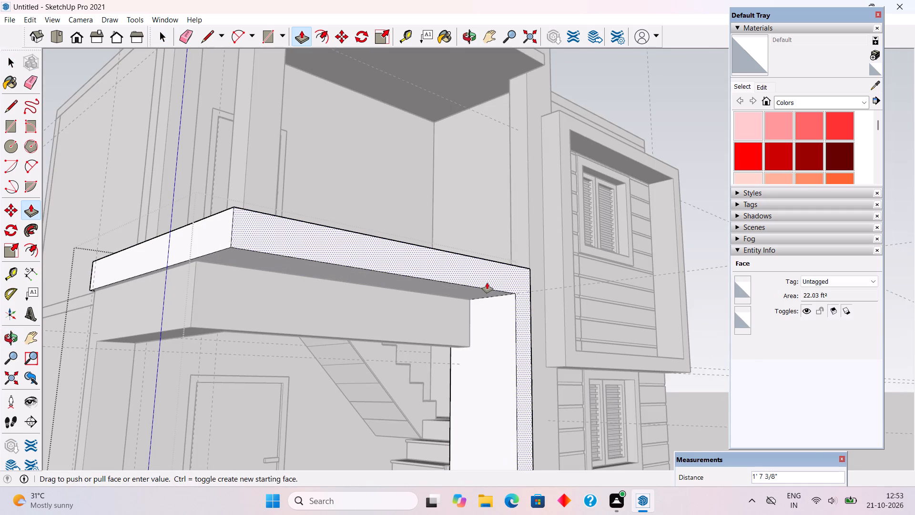
{"action": "type", "text": "6\""}
{"action": "key", "text": "Return"}
{"action": "key", "text": "space"}
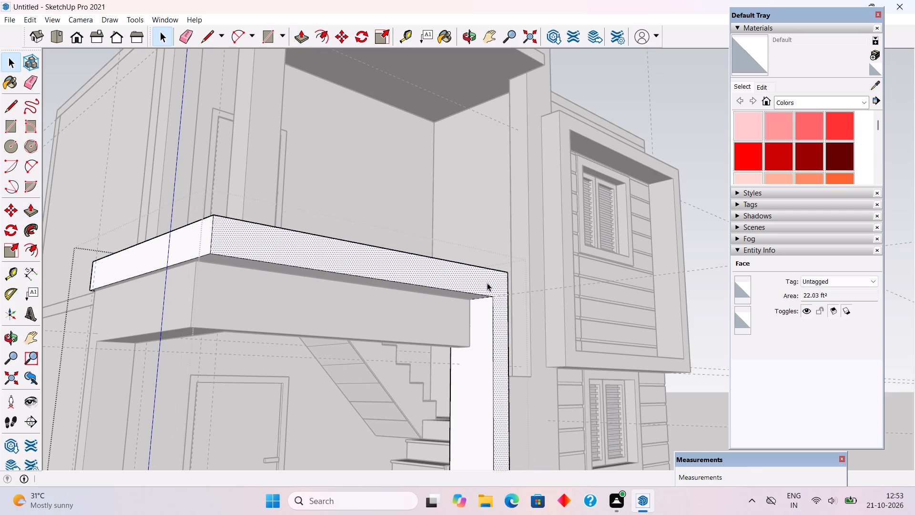
{"action": "scroll", "coordinate": [487, 283], "scroll_direction": "down", "scroll_amount": 5}
{"action": "scroll", "coordinate": [487, 283], "scroll_direction": "up", "scroll_amount": 1}
{"action": "scroll", "coordinate": [487, 283], "scroll_direction": "down", "scroll_amount": 1}
{"action": "left_click", "coordinate": [588, 113]}
Examine the whole house from the front and corner to check the thickened balcony frame against the roof overhang.
{"action": "middle_click_drag", "start_coordinate": [536, 209], "coordinate": [287, 318]}
{"action": "scroll", "coordinate": [287, 318], "scroll_direction": "down", "scroll_amount": 8}
{"action": "middle_click_drag", "start_coordinate": [292, 386], "coordinate": [491, 334]}
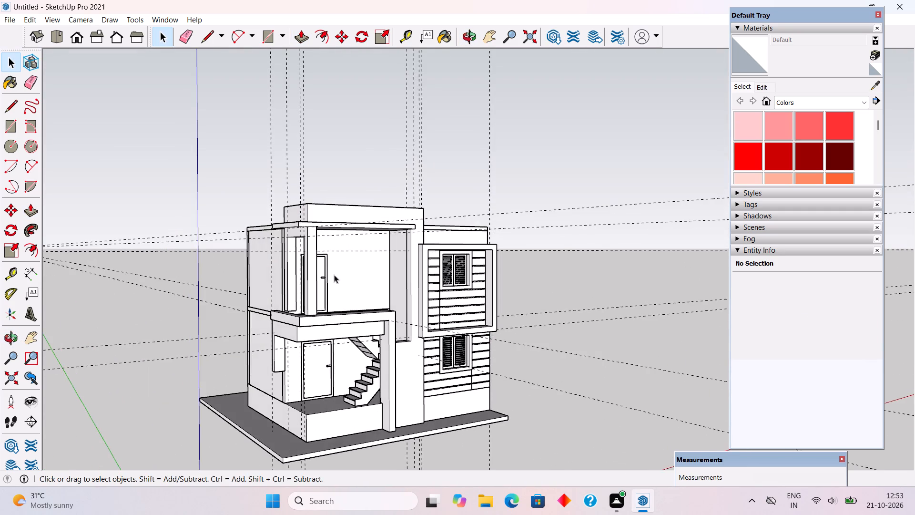
{"action": "scroll", "coordinate": [338, 252], "scroll_direction": "down", "scroll_amount": 4}
{"action": "scroll", "coordinate": [326, 427], "scroll_direction": "up", "scroll_amount": 9}
{"action": "middle_click_drag", "start_coordinate": [297, 338], "coordinate": [247, 350]}
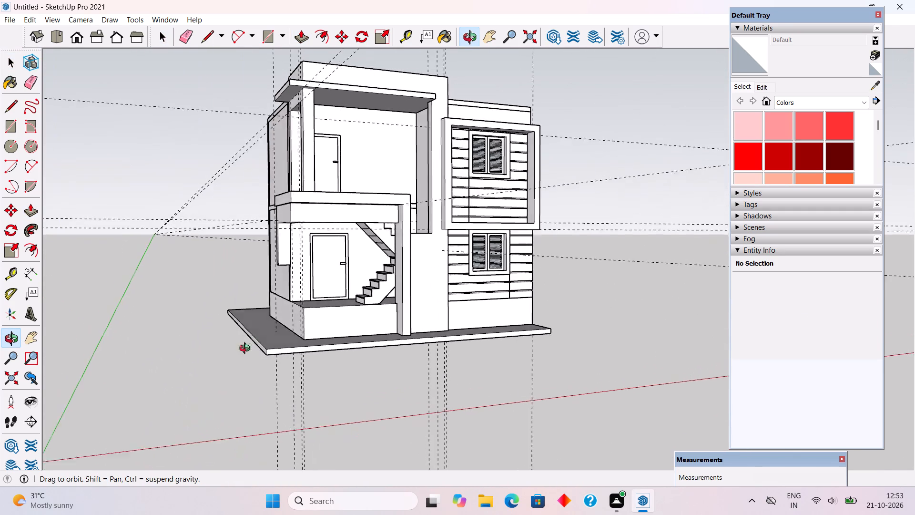
{"action": "middle_click_drag", "start_coordinate": [247, 350], "coordinate": [214, 382]}
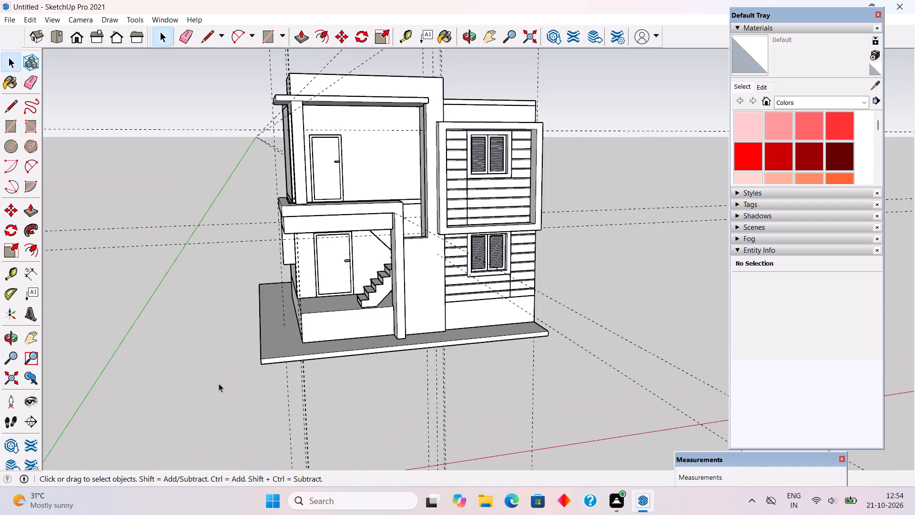
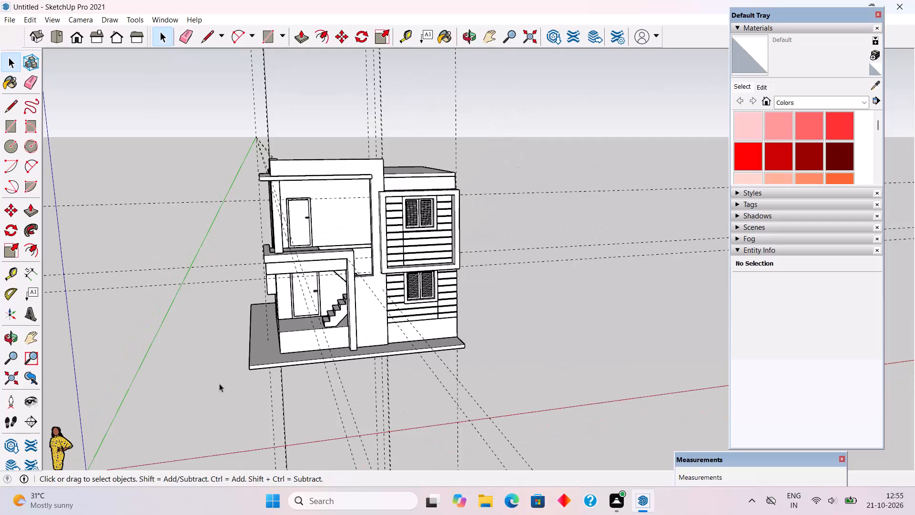
Examine the whole house from a distance, from the balcony corner, from above and from the front.
{"action": "scroll", "coordinate": [219, 384], "scroll_direction": "down", "scroll_amount": 4}
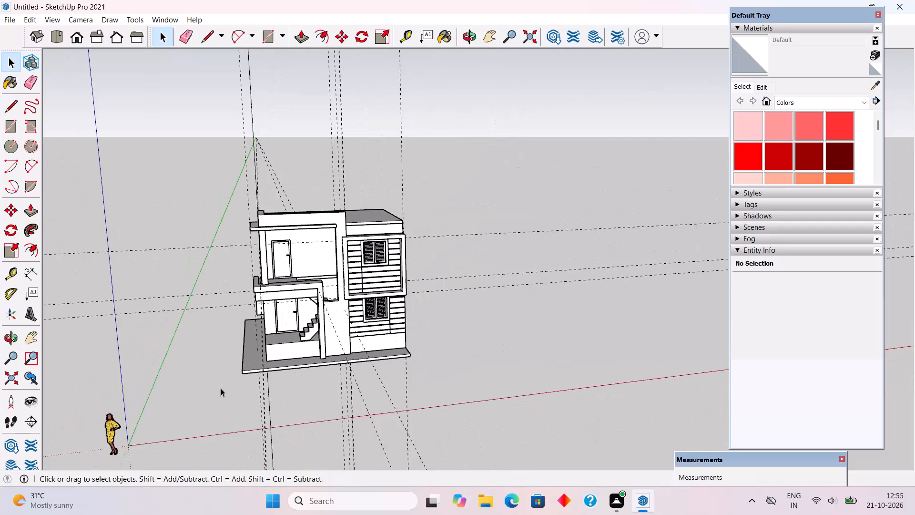
{"action": "scroll", "coordinate": [221, 388], "scroll_direction": "down", "scroll_amount": 6}
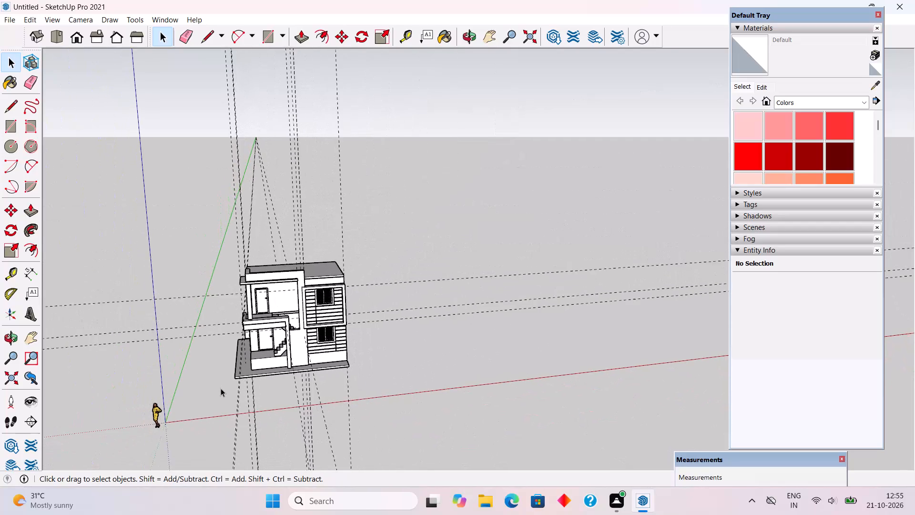
{"action": "scroll", "coordinate": [221, 388], "scroll_direction": "down", "scroll_amount": 4}
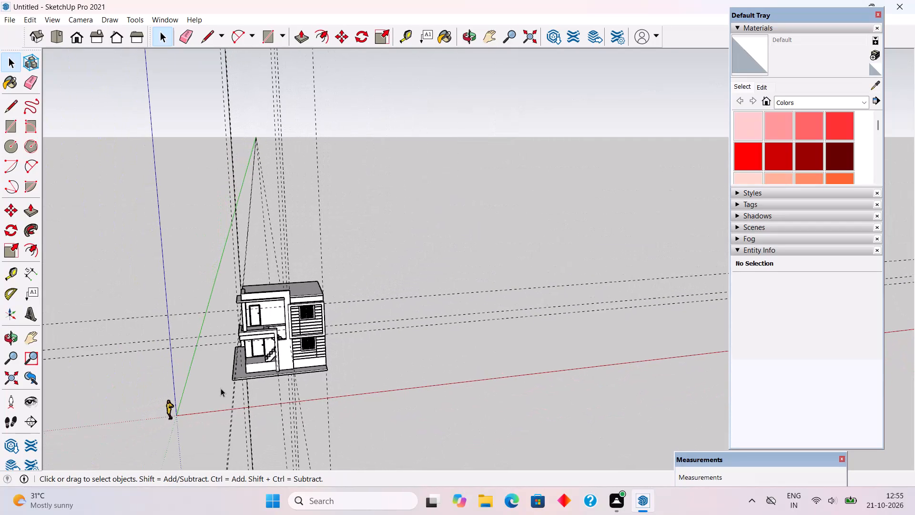
{"action": "scroll", "coordinate": [221, 388], "scroll_direction": "down", "scroll_amount": 4}
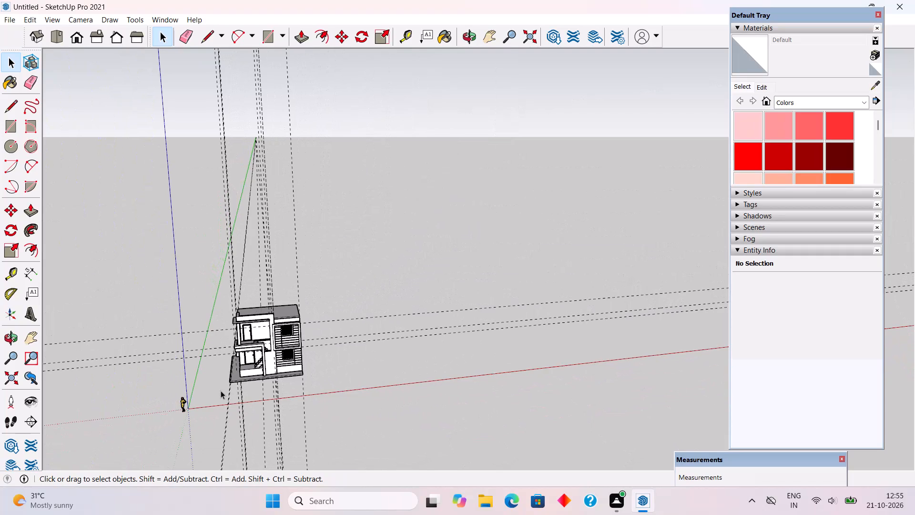
{"action": "scroll", "coordinate": [221, 391], "scroll_direction": "down", "scroll_amount": 5}
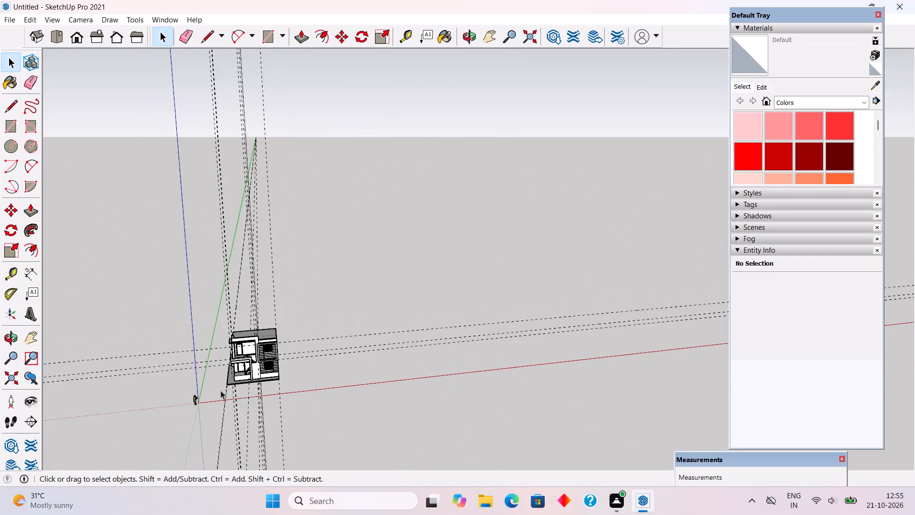
{"action": "scroll", "coordinate": [221, 391], "scroll_direction": "down", "scroll_amount": 4}
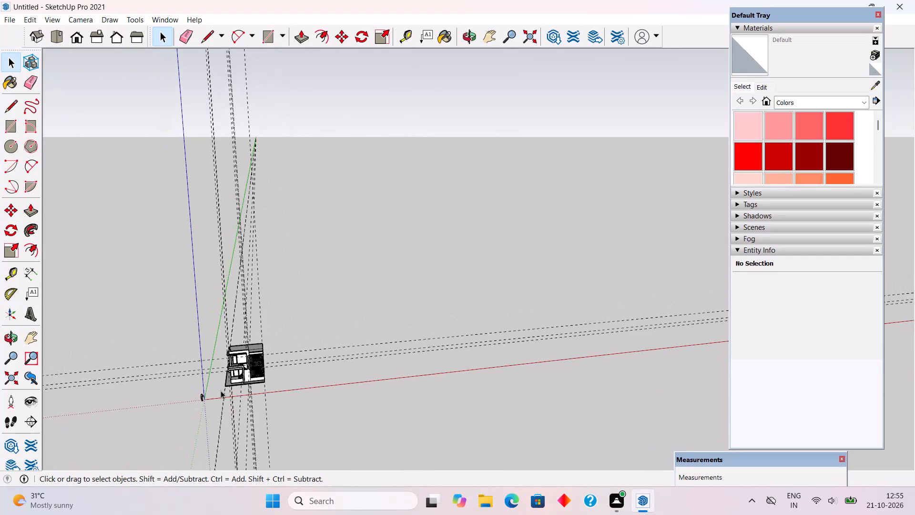
{"action": "scroll", "coordinate": [221, 391], "scroll_direction": "down", "scroll_amount": 3}
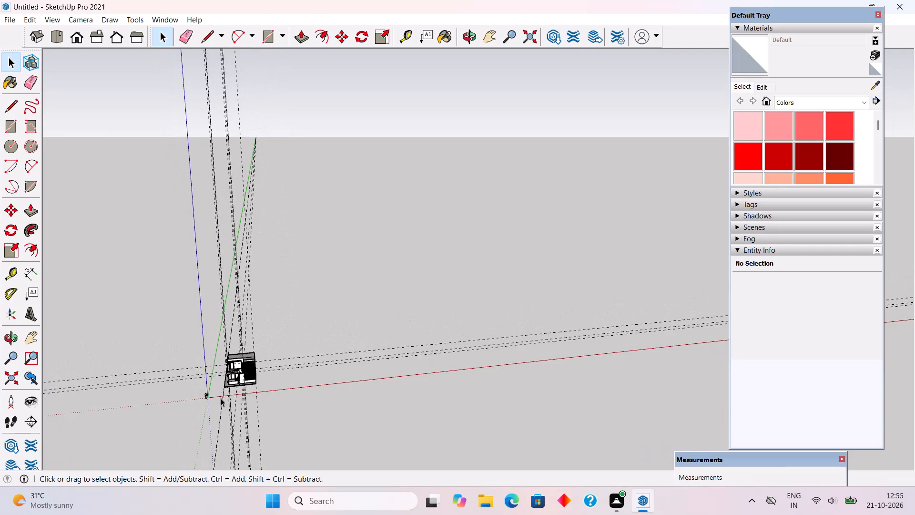
{"action": "scroll", "coordinate": [221, 398], "scroll_direction": "up", "scroll_amount": 4}
{"action": "scroll", "coordinate": [224, 398], "scroll_direction": "up", "scroll_amount": 17}
{"action": "middle_click_drag", "start_coordinate": [315, 339], "coordinate": [365, 286]}
{"action": "scroll", "coordinate": [203, 342], "scroll_direction": "up", "scroll_amount": 8}
{"action": "middle_click_drag", "start_coordinate": [249, 342], "coordinate": [395, 395]}
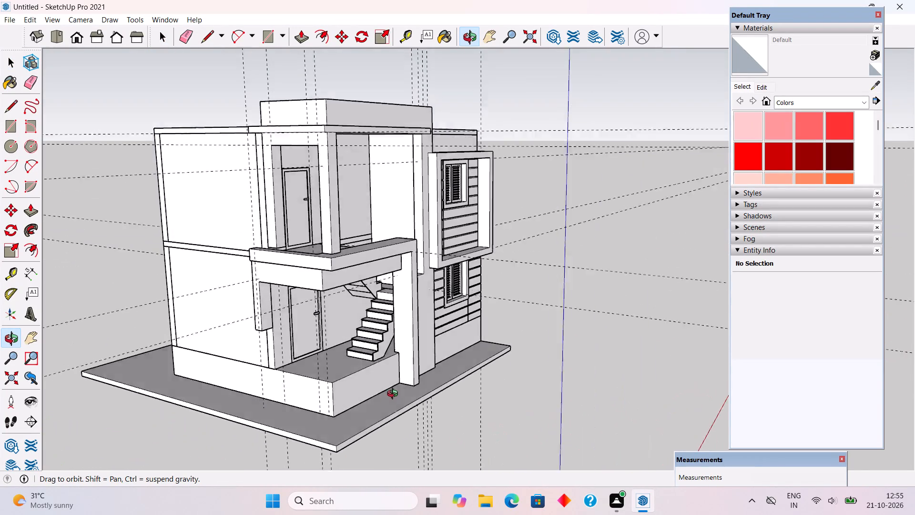
{"action": "middle_click_drag", "start_coordinate": [395, 395], "coordinate": [334, 441]}
{"action": "scroll", "coordinate": [334, 441], "scroll_direction": "up", "scroll_amount": 3}
{"action": "scroll", "coordinate": [336, 424], "scroll_direction": "down", "scroll_amount": 5}
{"action": "middle_click_drag", "start_coordinate": [326, 389], "coordinate": [308, 357]}
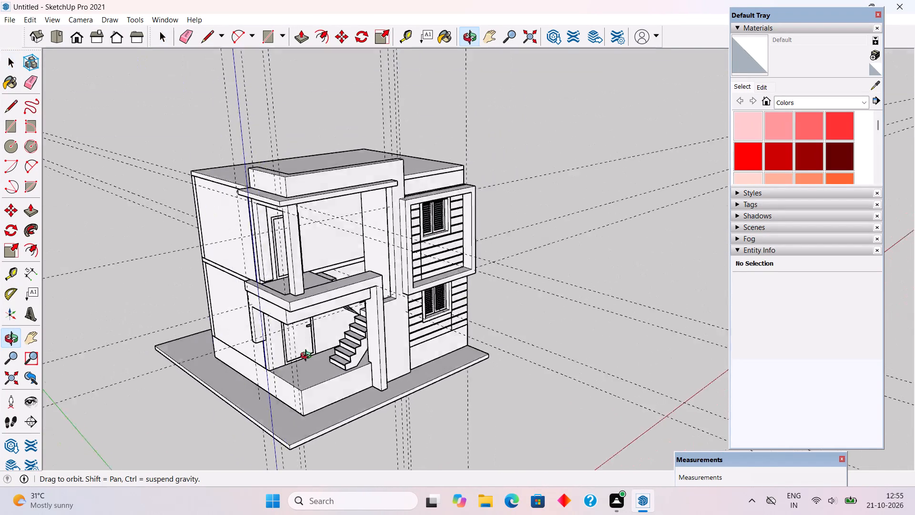
{"action": "middle_click_drag", "start_coordinate": [308, 357], "coordinate": [113, 409]}
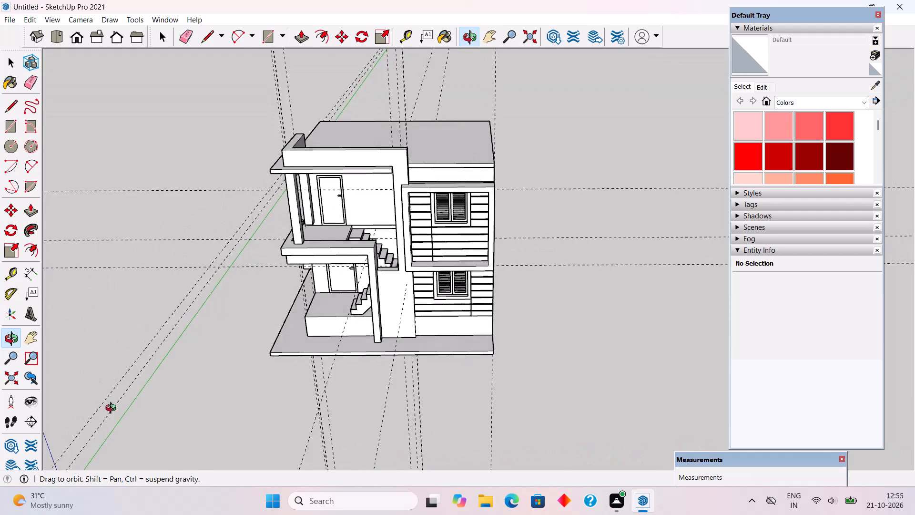
{"action": "middle_click_drag", "start_coordinate": [113, 409], "coordinate": [137, 355]}
{"action": "scroll", "coordinate": [509, 275], "scroll_direction": "up", "scroll_amount": 5}
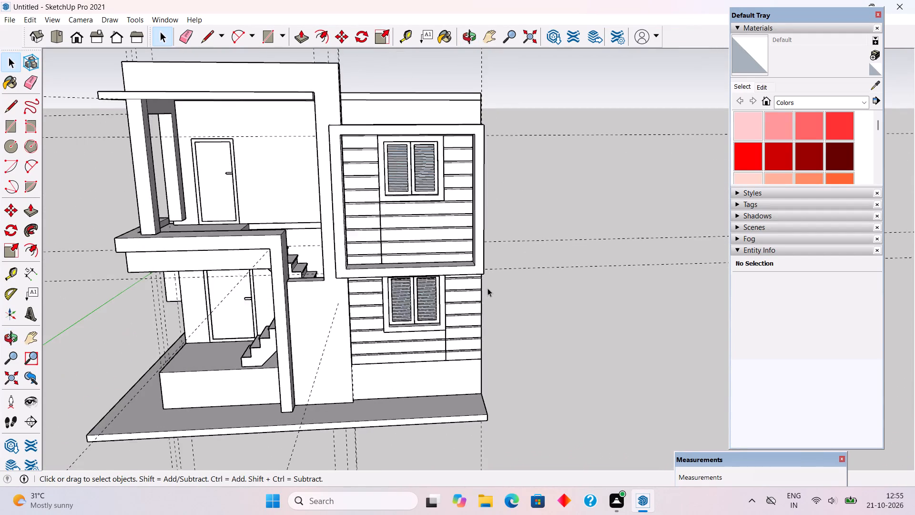
Open the projecting frame group around the upper-floor window and pull its outer side face, away from the balcony, outward 9".
{"action": "middle_click_drag", "start_coordinate": [467, 282], "coordinate": [466, 224]}
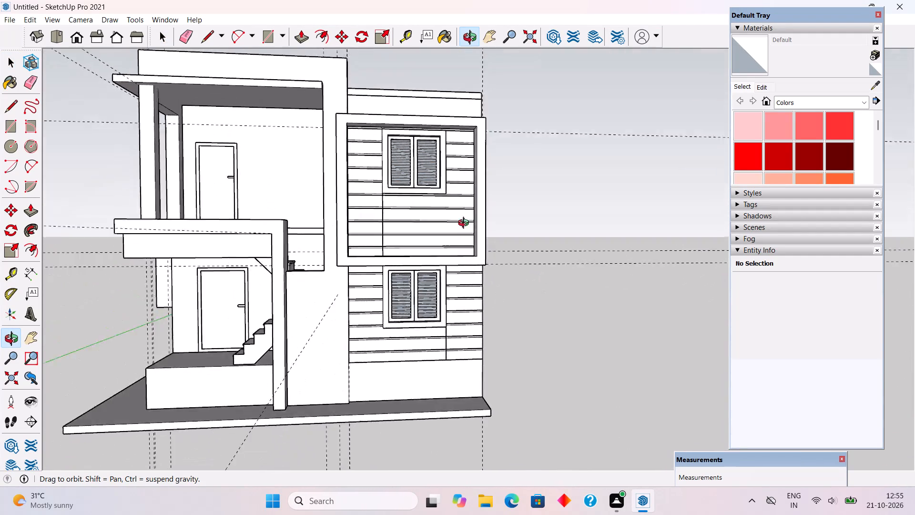
{"action": "middle_click_drag", "start_coordinate": [466, 224], "coordinate": [213, 231]}
{"action": "scroll", "coordinate": [406, 242], "scroll_direction": "up", "scroll_amount": 4}
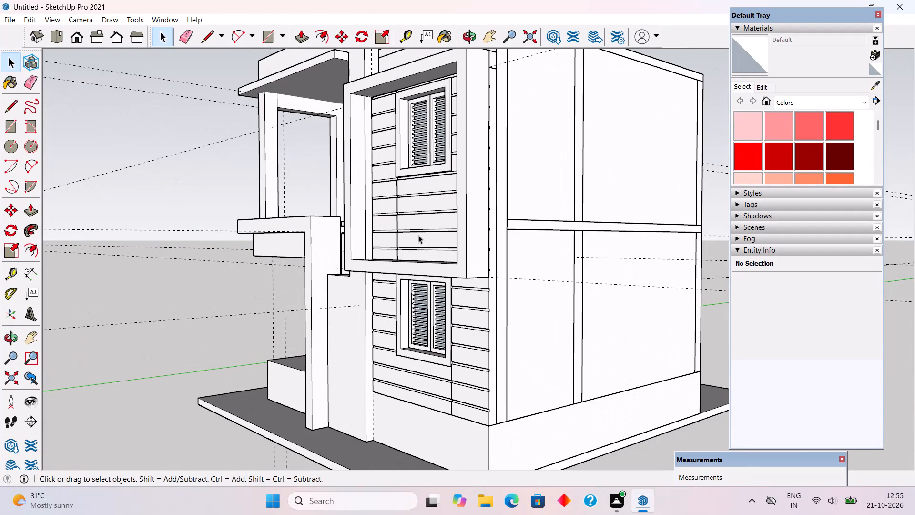
{"action": "left_click", "coordinate": [468, 246]}
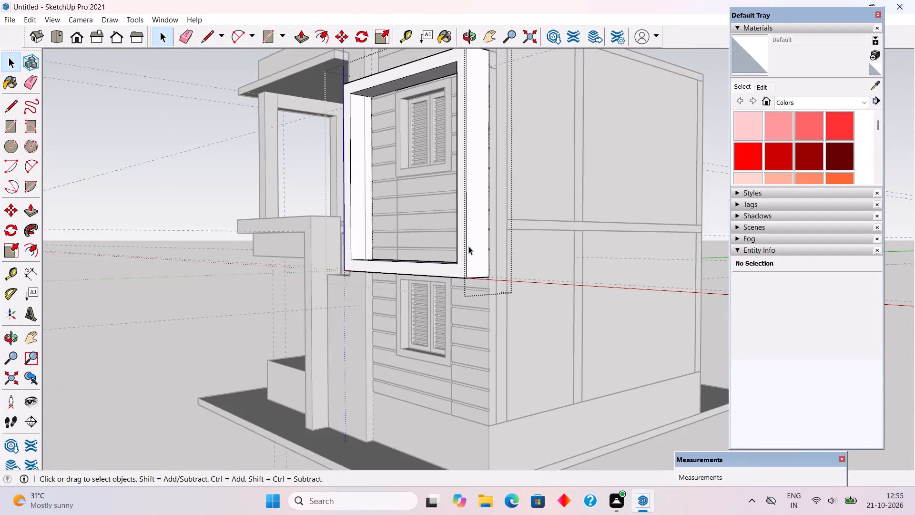
{"action": "double_click", "coordinate": [468, 246]}
{"action": "middle_click_drag", "start_coordinate": [507, 297], "coordinate": [533, 332]}
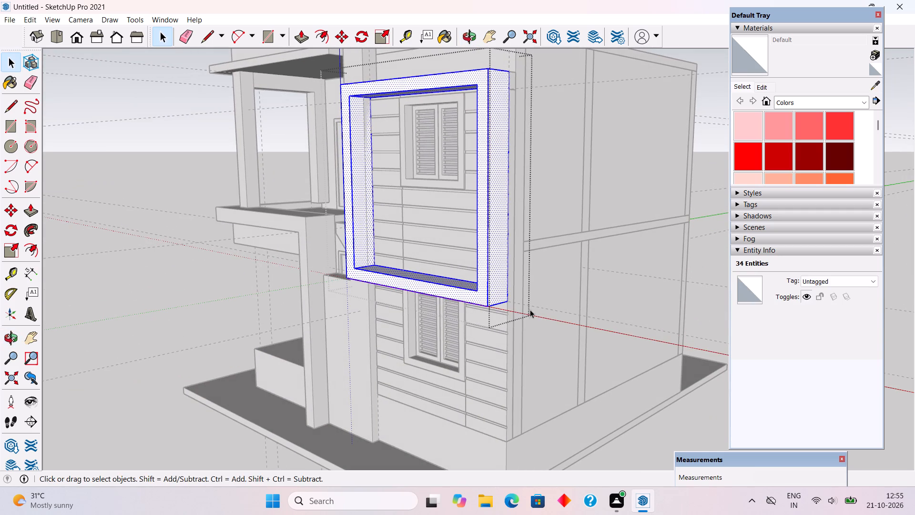
{"action": "middle_click_drag", "start_coordinate": [482, 264], "coordinate": [570, 267]}
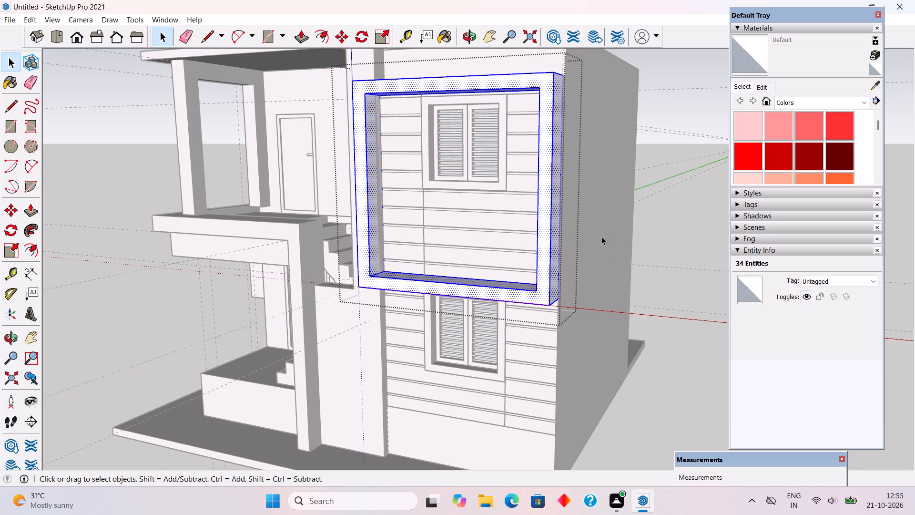
{"action": "key", "text": "p"}
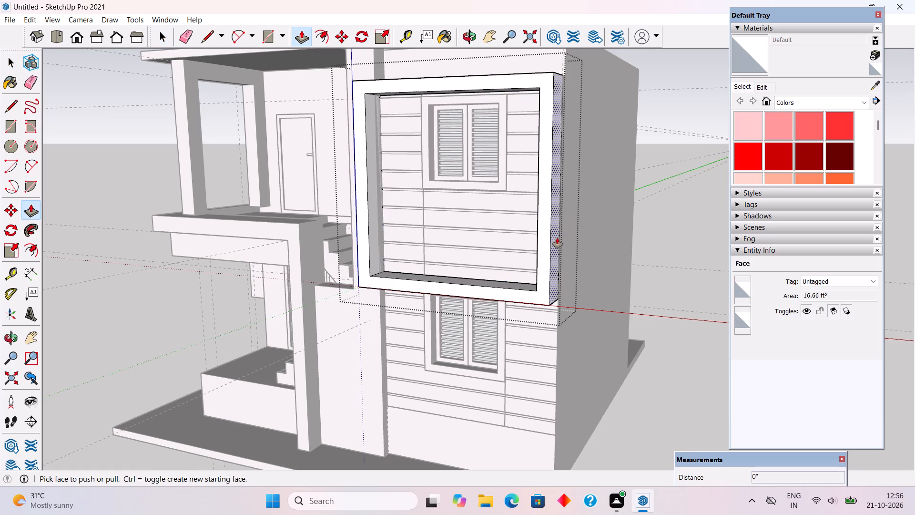
{"action": "left_click", "coordinate": [557, 238]}
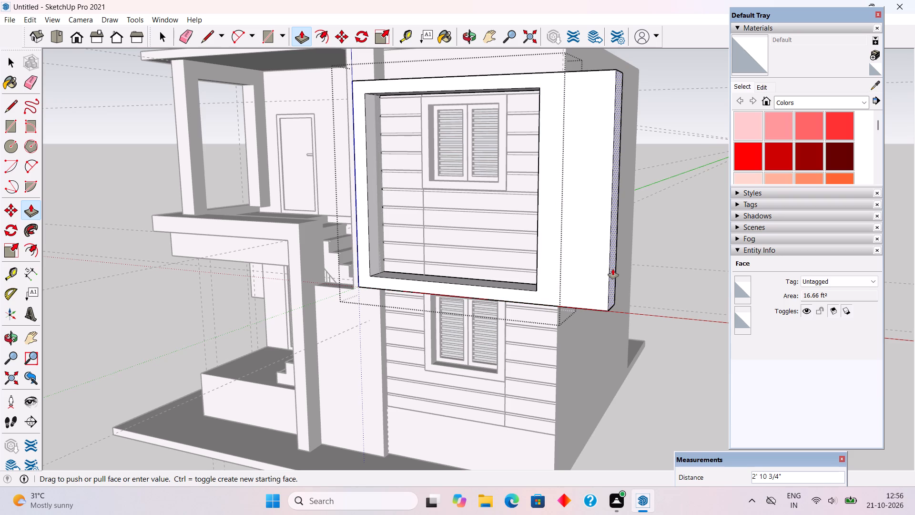
{"action": "type", "text": "9\""}
{"action": "key", "text": "Return"}
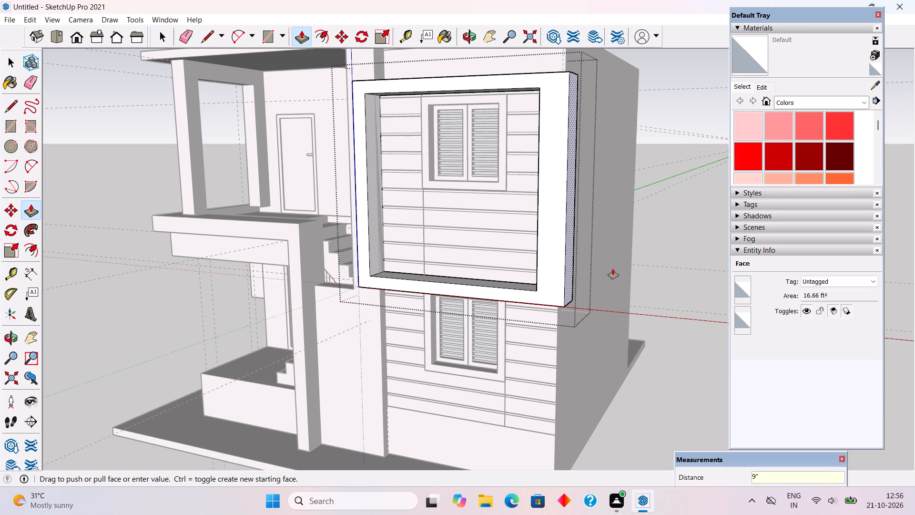
Push the inner side face of the same frame leg back 8" to widen the opening, and close the group.
{"action": "middle_click_drag", "start_coordinate": [542, 286], "coordinate": [640, 275]}
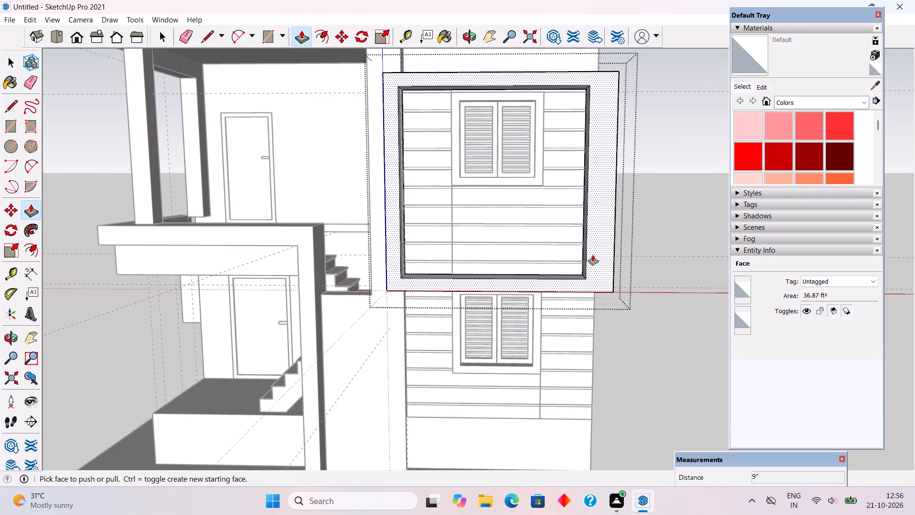
{"action": "left_click", "coordinate": [582, 257]}
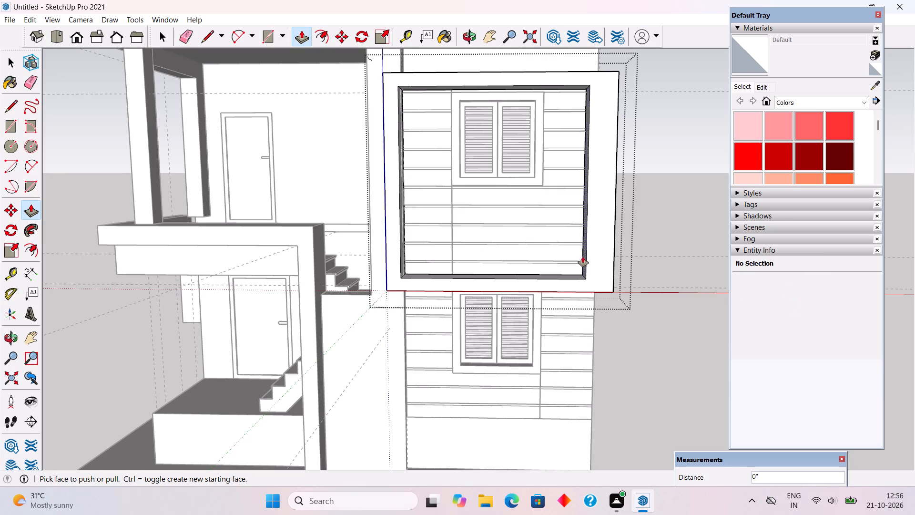
{"action": "scroll", "coordinate": [582, 258], "scroll_direction": "up", "scroll_amount": 10}
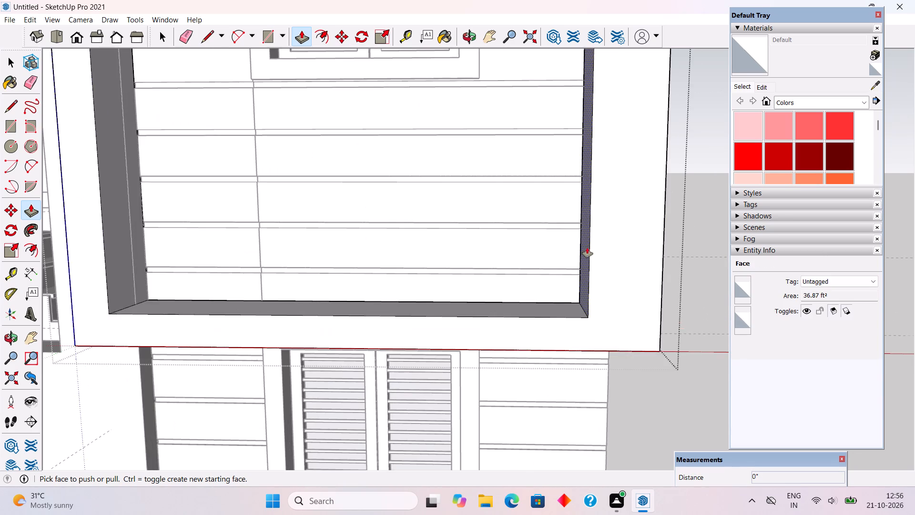
{"action": "left_click", "coordinate": [587, 247]}
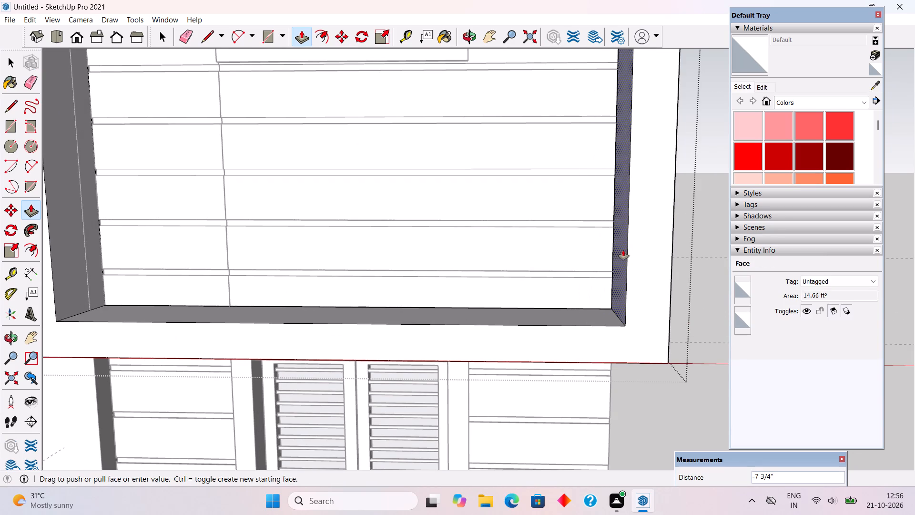
{"action": "type", "text": "8\""}
{"action": "key", "text": "Return"}
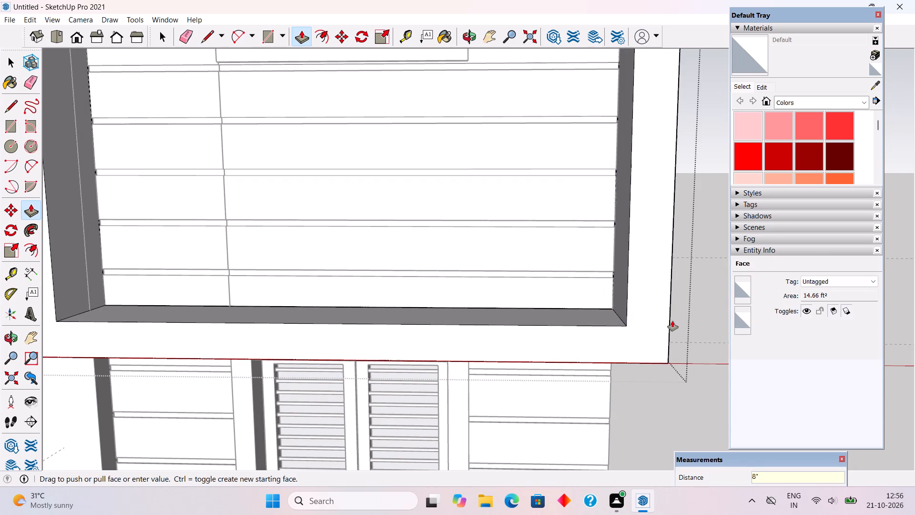
{"action": "key", "text": "space"}
{"action": "scroll", "coordinate": [673, 320], "scroll_direction": "down", "scroll_amount": 9}
{"action": "scroll", "coordinate": [652, 305], "scroll_direction": "up", "scroll_amount": 1}
{"action": "left_click", "coordinate": [688, 230]}
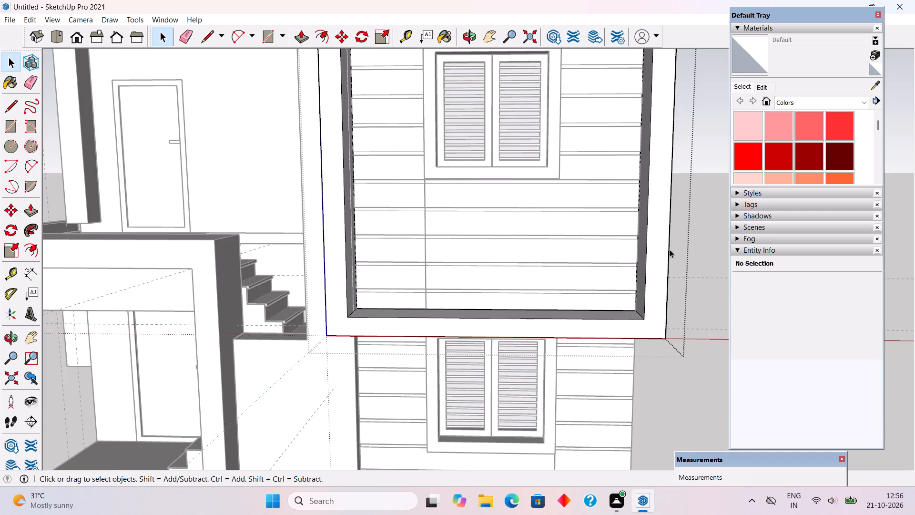
{"action": "middle_click_drag", "start_coordinate": [655, 267], "coordinate": [504, 290]}
{"action": "scroll", "coordinate": [489, 307], "scroll_direction": "down", "scroll_amount": 9}
{"action": "middle_click_drag", "start_coordinate": [510, 338], "coordinate": [546, 335]}
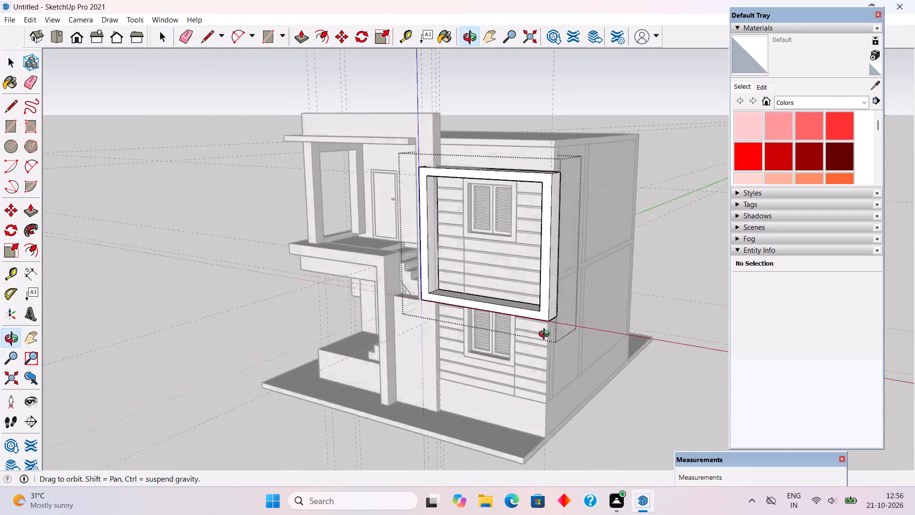
{"action": "middle_click_drag", "start_coordinate": [546, 335], "coordinate": [661, 316]}
{"action": "left_click", "coordinate": [660, 314]}
Examine the widened window frame against the balcony, side wall and roof from the front corner and from above.
{"action": "middle_click_drag", "start_coordinate": [520, 453], "coordinate": [663, 402]}
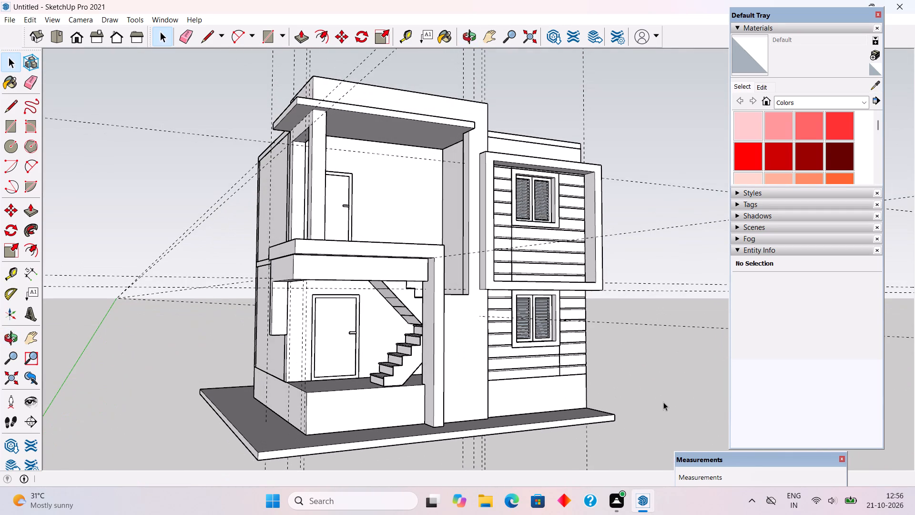
{"action": "middle_click_drag", "start_coordinate": [614, 392], "coordinate": [694, 389]}
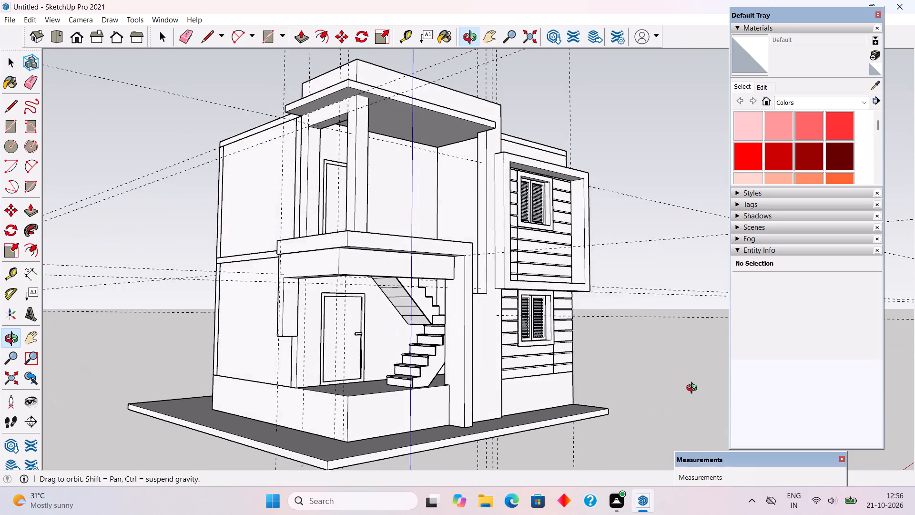
{"action": "middle_click_drag", "start_coordinate": [694, 389], "coordinate": [708, 416]}
{"action": "scroll", "coordinate": [708, 416], "scroll_direction": "up", "scroll_amount": 1}
{"action": "scroll", "coordinate": [451, 397], "scroll_direction": "up", "scroll_amount": 3}
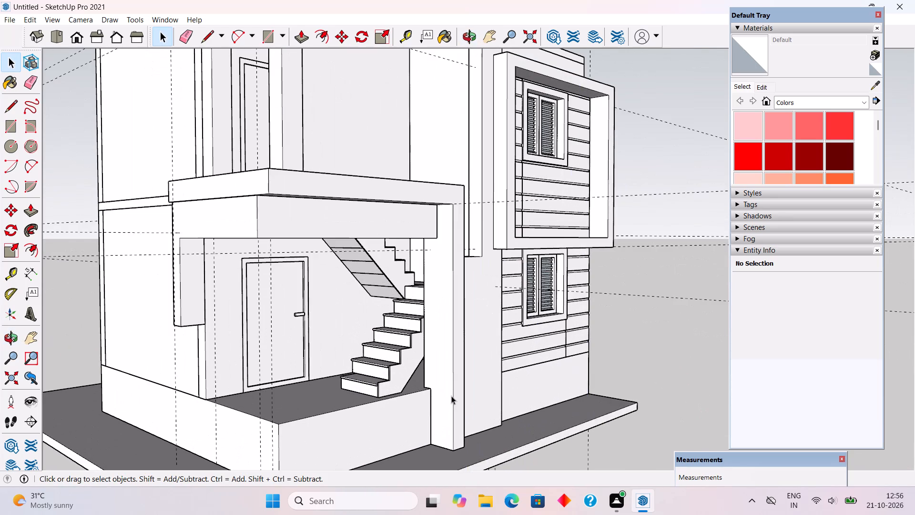
{"action": "scroll", "coordinate": [451, 396], "scroll_direction": "down", "scroll_amount": 2}
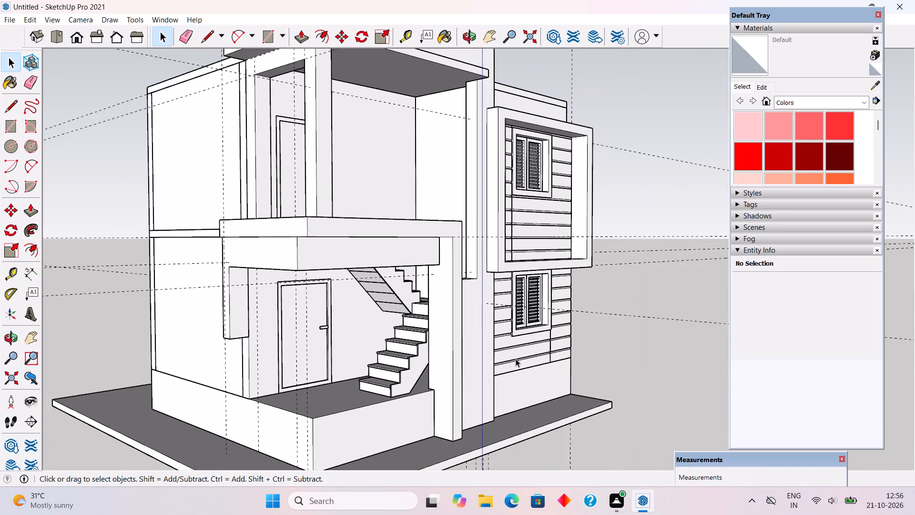
{"action": "middle_click_drag", "start_coordinate": [330, 346], "coordinate": [0, 514]}
{"action": "middle_click_drag", "start_coordinate": [519, 200], "coordinate": [372, 241]}
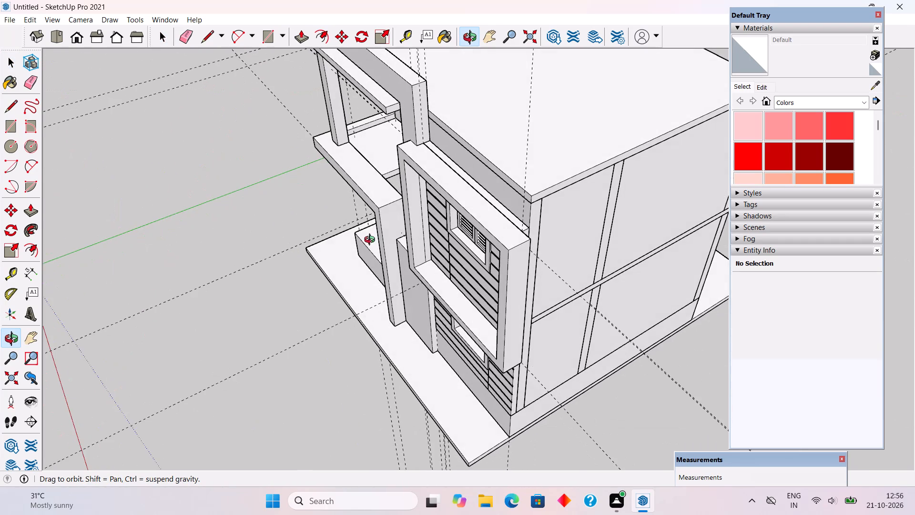
{"action": "middle_click_drag", "start_coordinate": [372, 241], "coordinate": [371, 241]}
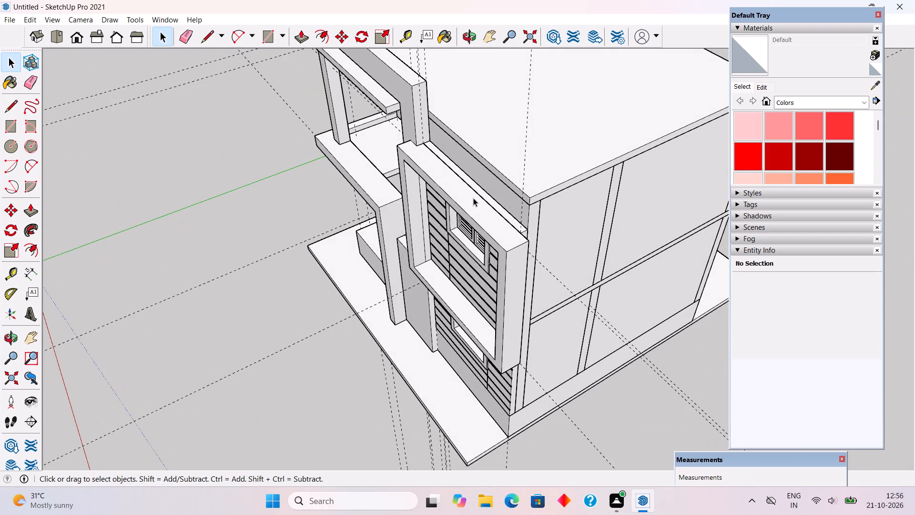
{"action": "scroll", "coordinate": [483, 211], "scroll_direction": "down", "scroll_amount": 1}
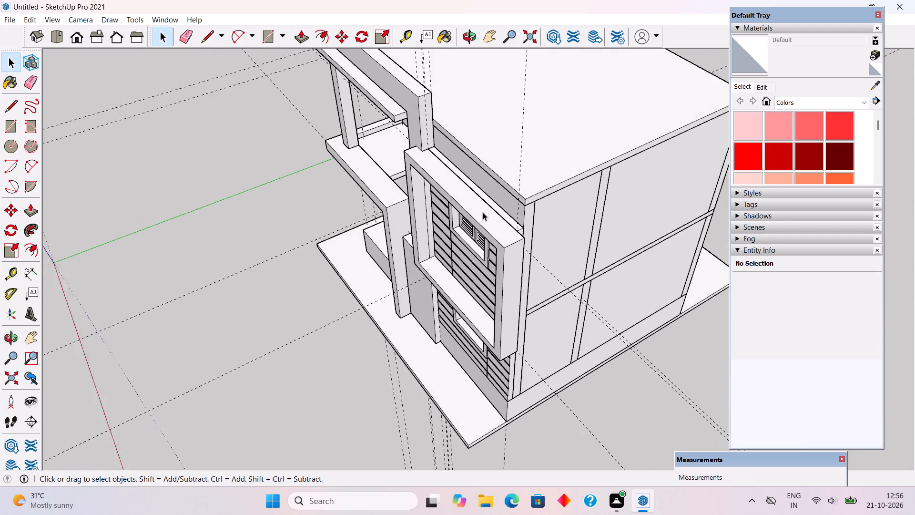
{"action": "scroll", "coordinate": [483, 212], "scroll_direction": "down", "scroll_amount": 1}
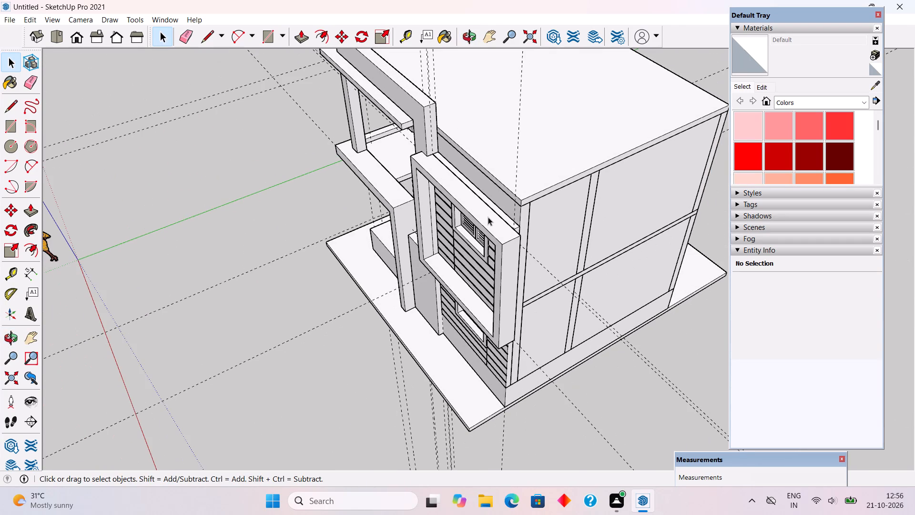
{"action": "scroll", "coordinate": [488, 217], "scroll_direction": "down", "scroll_amount": 3}
{"action": "scroll", "coordinate": [489, 203], "scroll_direction": "up", "scroll_amount": 4}
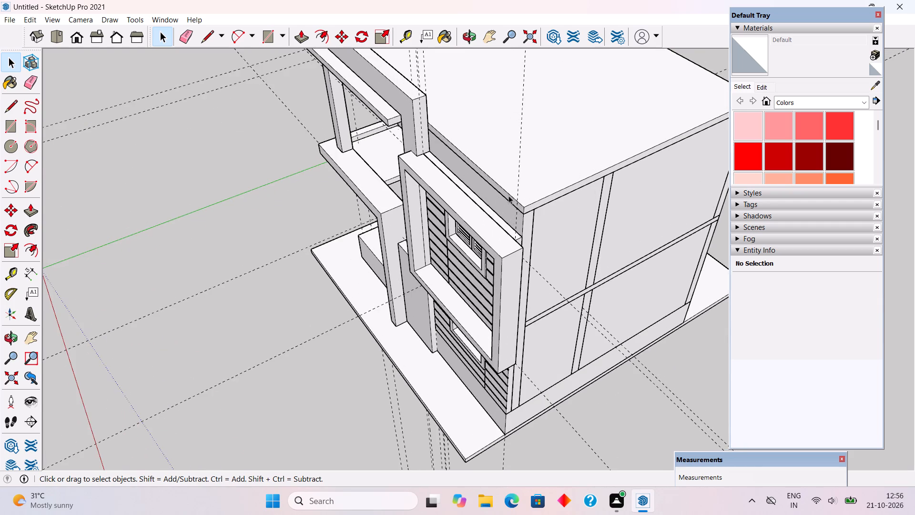
Open the main roof slab group, push its front edge face back 9" above the projecting upper window, and close the group.
{"action": "triple_click", "coordinate": [508, 196]}
{"action": "scroll", "coordinate": [508, 196], "scroll_direction": "up", "scroll_amount": 4}
{"action": "key", "text": "p"}
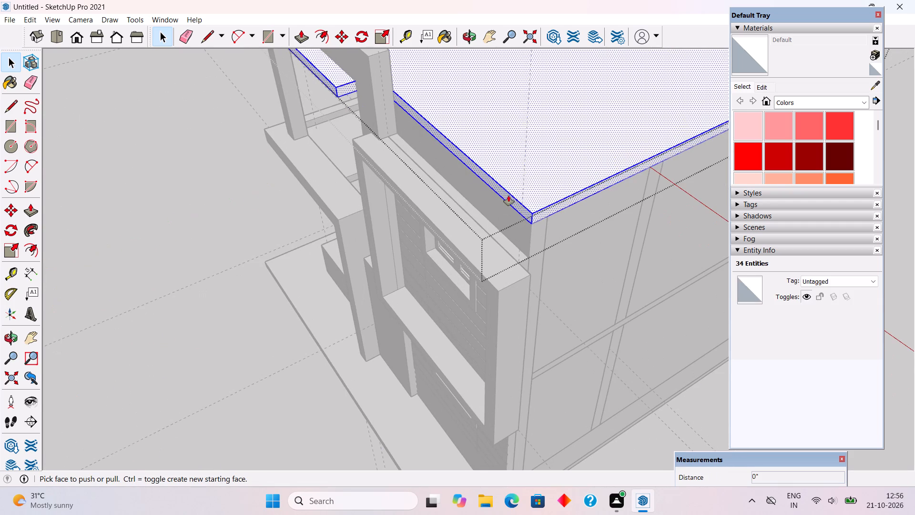
{"action": "left_click", "coordinate": [509, 194]}
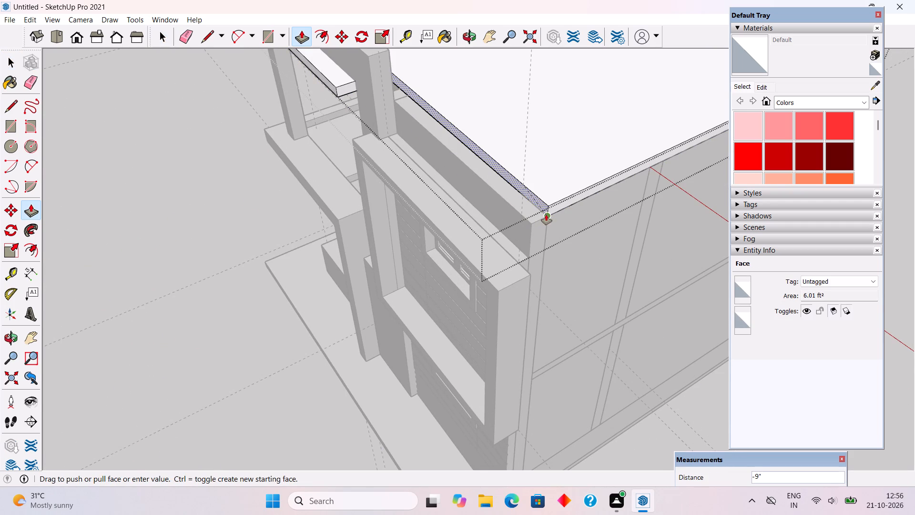
{"action": "left_click", "coordinate": [546, 215]}
{"action": "key", "text": "space"}
{"action": "scroll", "coordinate": [529, 214], "scroll_direction": "down", "scroll_amount": 4}
{"action": "left_click", "coordinate": [281, 257]}
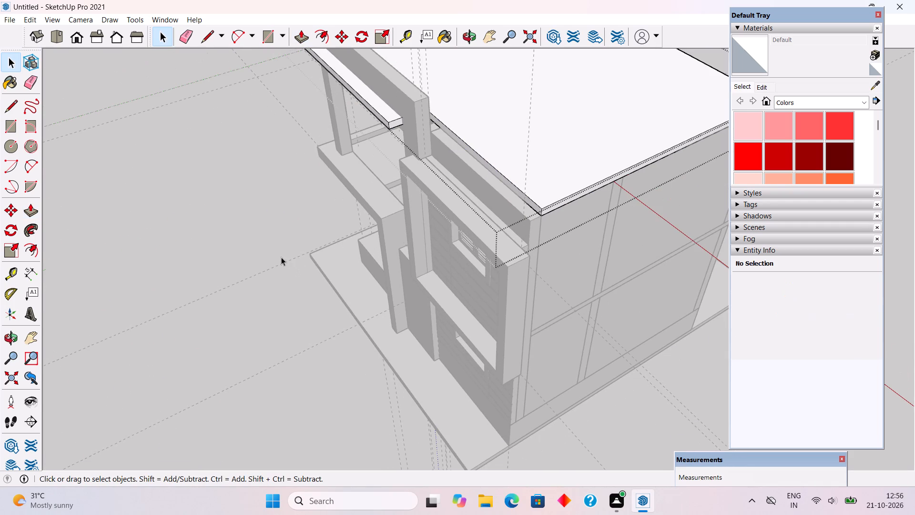
Open the front wall group behind the projecting window frame and raise its top face 2' 6".
{"action": "scroll", "coordinate": [534, 207], "scroll_direction": "up", "scroll_amount": 4}
{"action": "triple_click", "coordinate": [529, 224]}
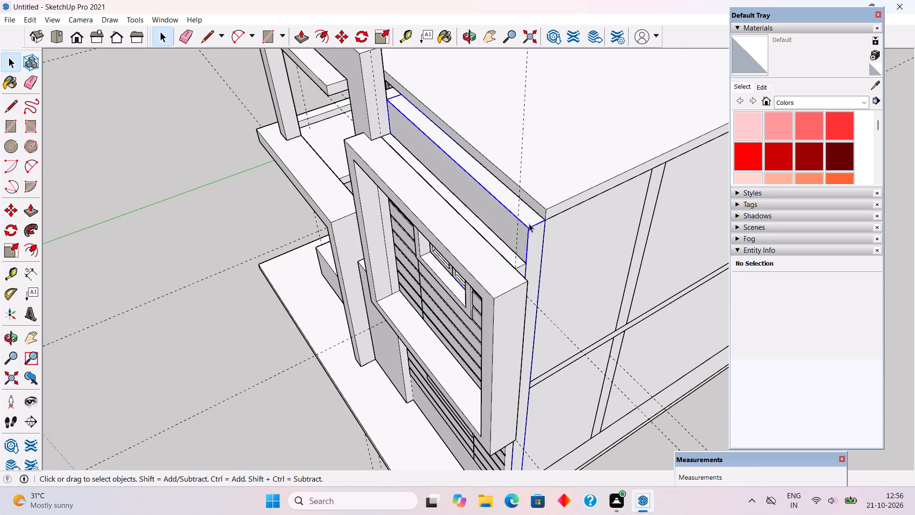
{"action": "key", "text": "p"}
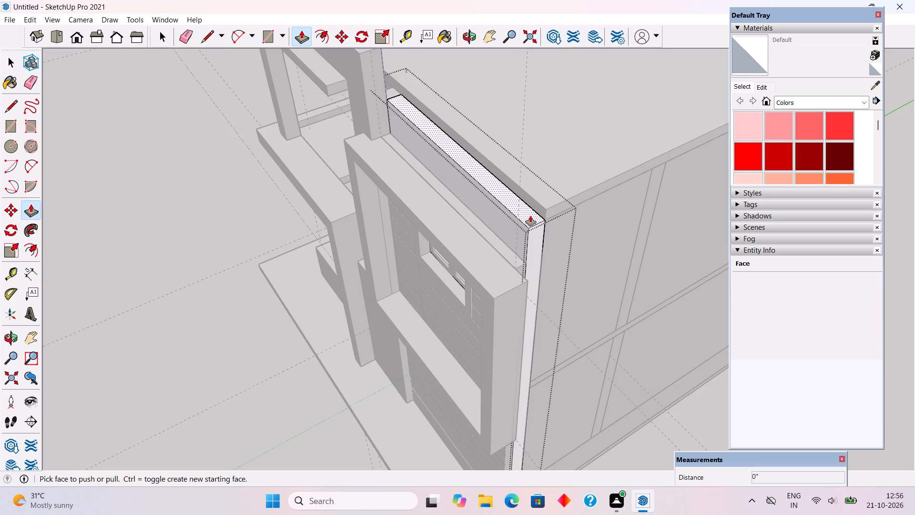
{"action": "left_click", "coordinate": [530, 216]}
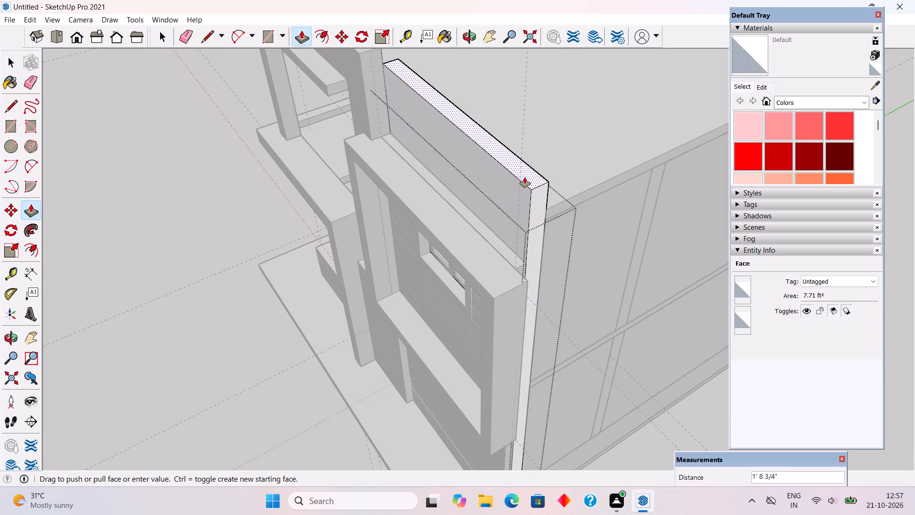
{"action": "scroll", "coordinate": [525, 177], "scroll_direction": "down", "scroll_amount": 5}
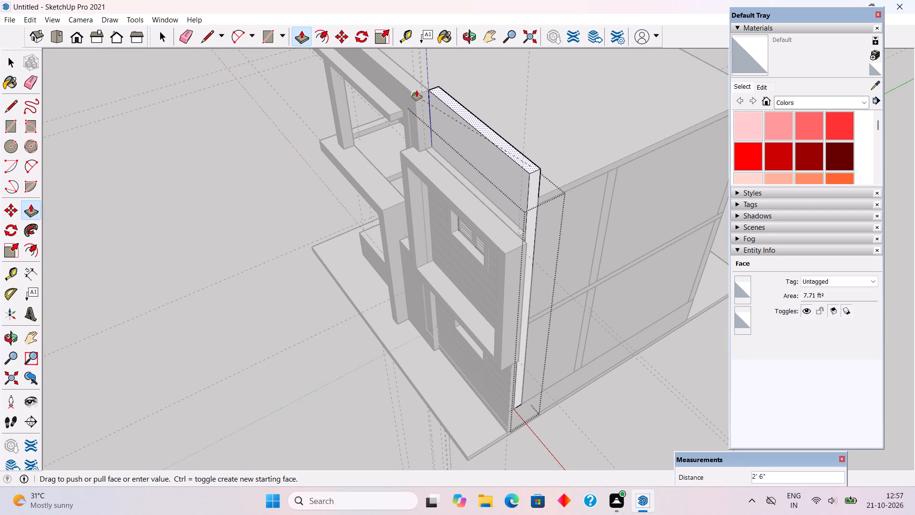
{"action": "left_click", "coordinate": [417, 91]}
Raise the top face of the same front wall by a further 1' and close the group.
{"action": "left_click", "coordinate": [459, 103]}
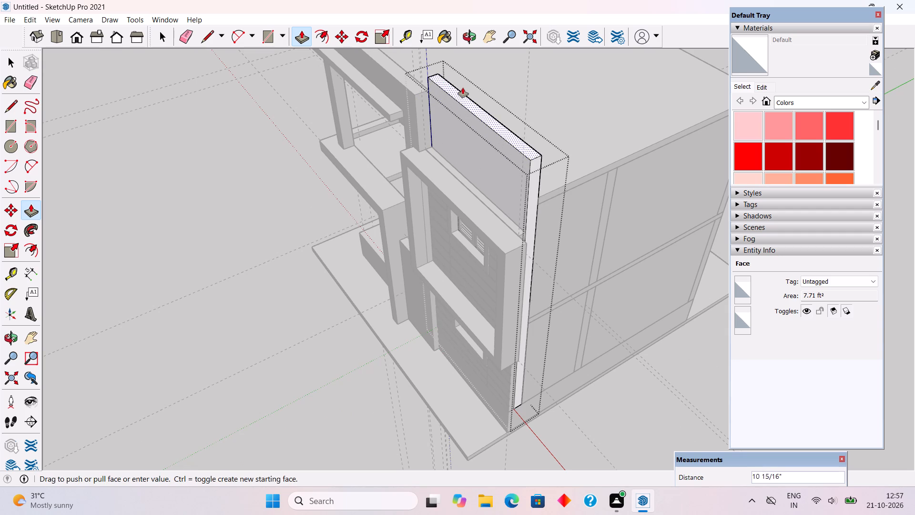
{"action": "type", "text": "1'"}
{"action": "key", "text": "Return"}
{"action": "key", "text": "space"}
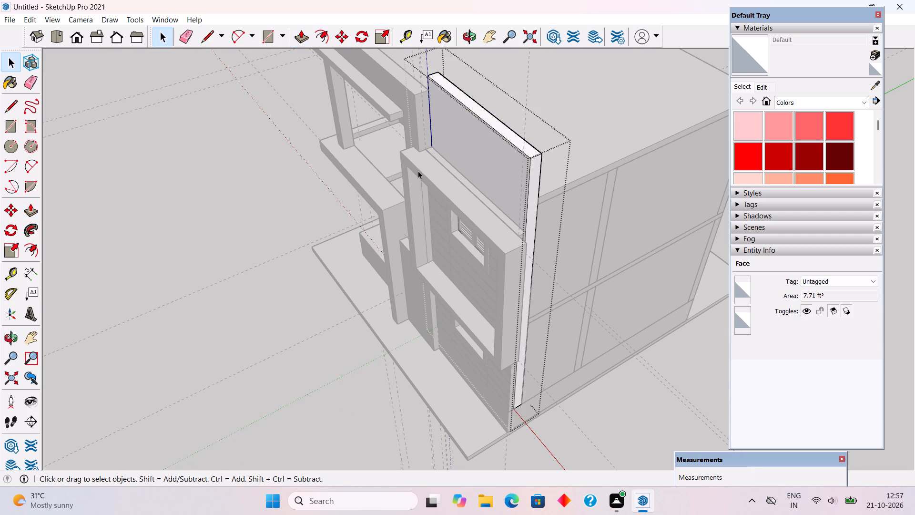
{"action": "scroll", "coordinate": [409, 187], "scroll_direction": "down", "scroll_amount": 5}
{"action": "left_click", "coordinate": [188, 260]}
Examine the raised front wall against the roof, balcony and window frame from the front, the balcony corner and a distance.
{"action": "middle_click_drag", "start_coordinate": [424, 345], "coordinate": [691, 143]}
{"action": "middle_click_drag", "start_coordinate": [488, 293], "coordinate": [533, 297]}
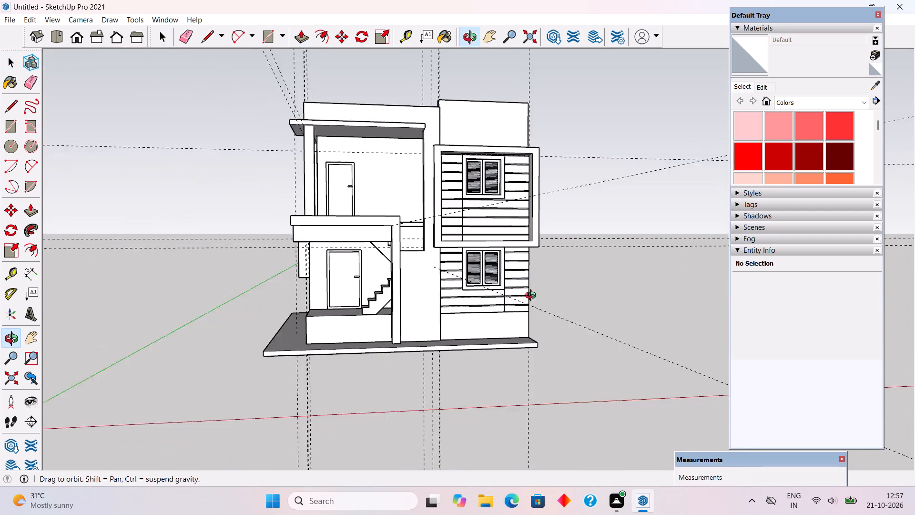
{"action": "middle_click_drag", "start_coordinate": [533, 297], "coordinate": [554, 315]}
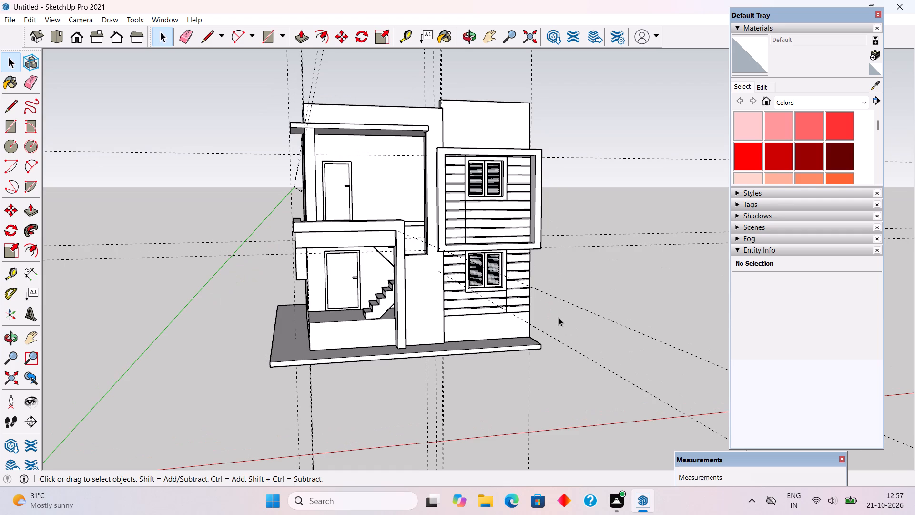
{"action": "middle_click_drag", "start_coordinate": [549, 282], "coordinate": [736, 281]}
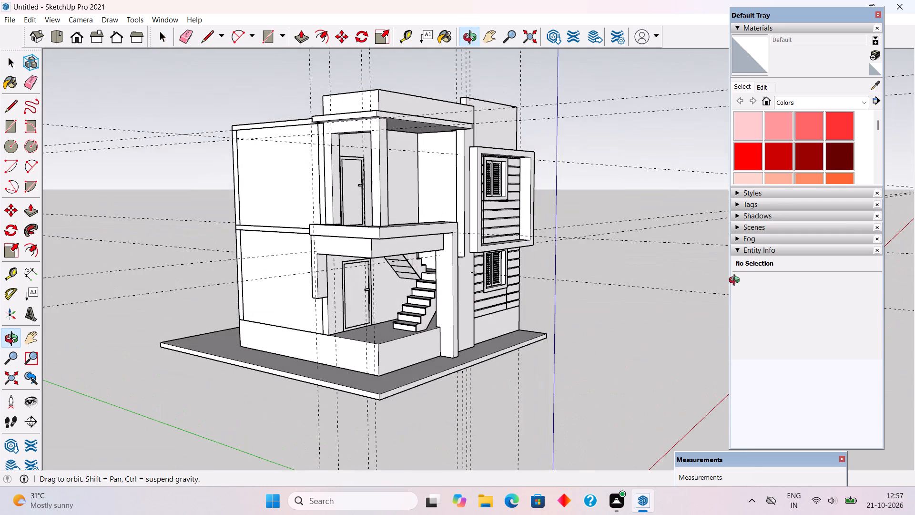
{"action": "middle_click_drag", "start_coordinate": [736, 281], "coordinate": [740, 301]}
{"action": "scroll", "coordinate": [722, 295], "scroll_direction": "down", "scroll_amount": 2}
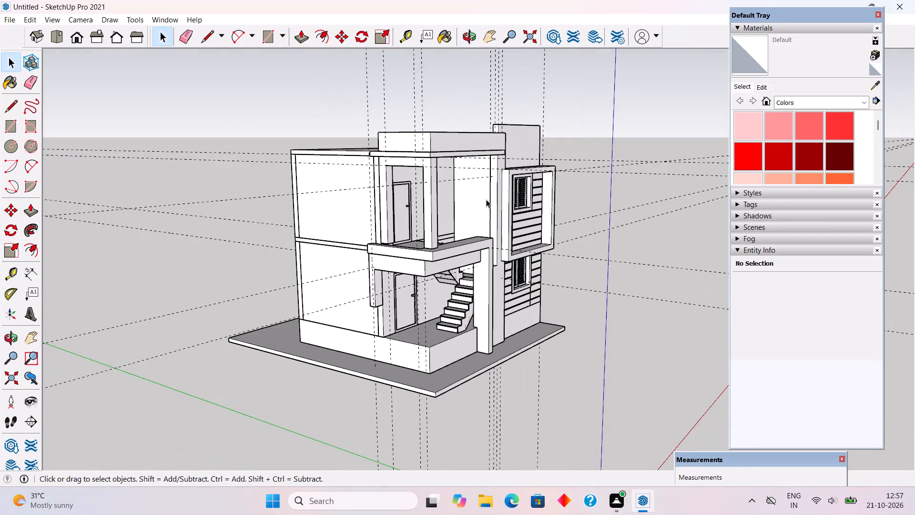
{"action": "middle_click_drag", "start_coordinate": [509, 220], "coordinate": [594, 268]}
{"action": "scroll", "coordinate": [594, 268], "scroll_direction": "down", "scroll_amount": 2}
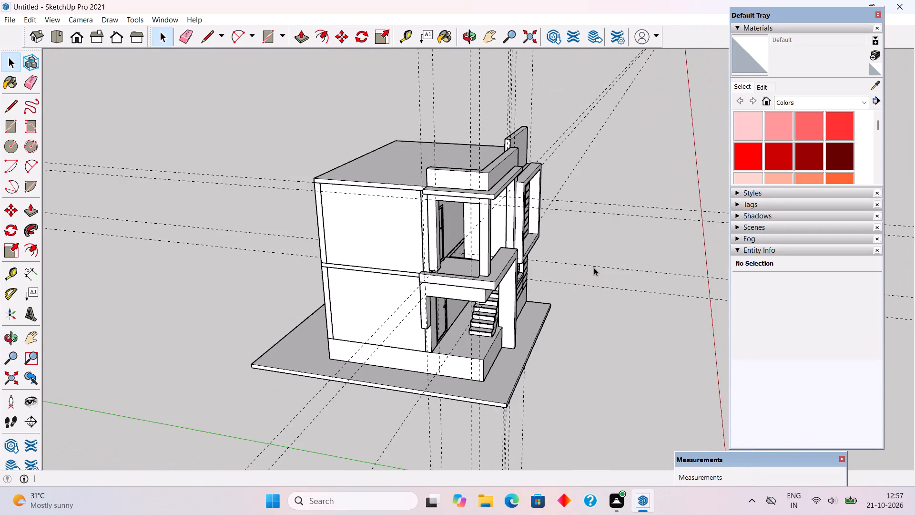
{"action": "scroll", "coordinate": [594, 268], "scroll_direction": "down", "scroll_amount": 5}
{"action": "middle_click_drag", "start_coordinate": [518, 235], "coordinate": [253, 210]}
{"action": "middle_click_drag", "start_coordinate": [543, 259], "coordinate": [430, 248]}
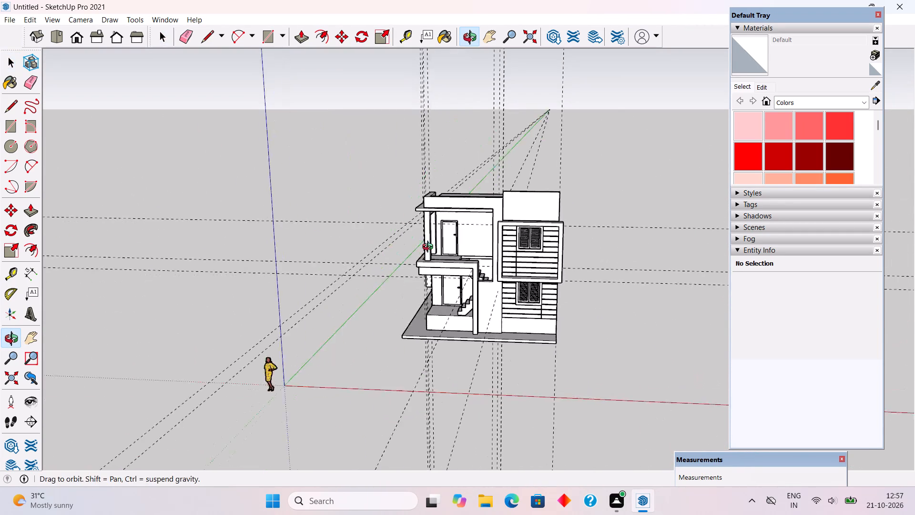
{"action": "middle_click_drag", "start_coordinate": [430, 248], "coordinate": [402, 248]}
{"action": "scroll", "coordinate": [402, 248], "scroll_direction": "up", "scroll_amount": 1}
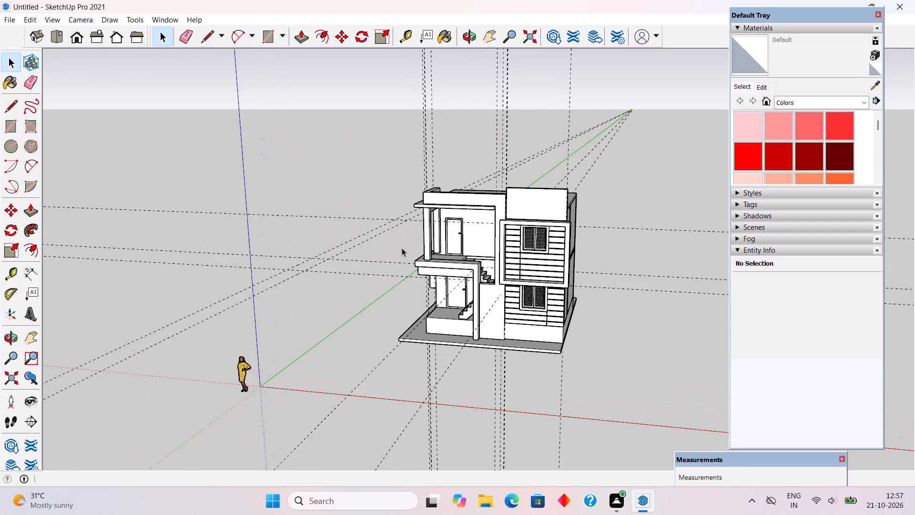
{"action": "middle_click_drag", "start_coordinate": [402, 248], "coordinate": [402, 238]}
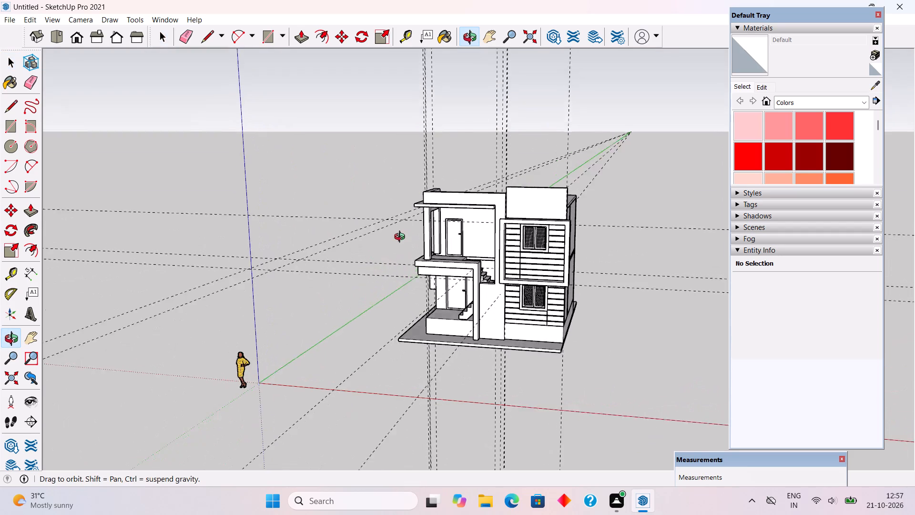
{"action": "middle_click_drag", "start_coordinate": [402, 238], "coordinate": [539, 195]}
Open the balcony frame group, pull the inner side face of its ground-floor leg beside the stairs inward 4", and close the group.
{"action": "scroll", "coordinate": [483, 292], "scroll_direction": "up", "scroll_amount": 7}
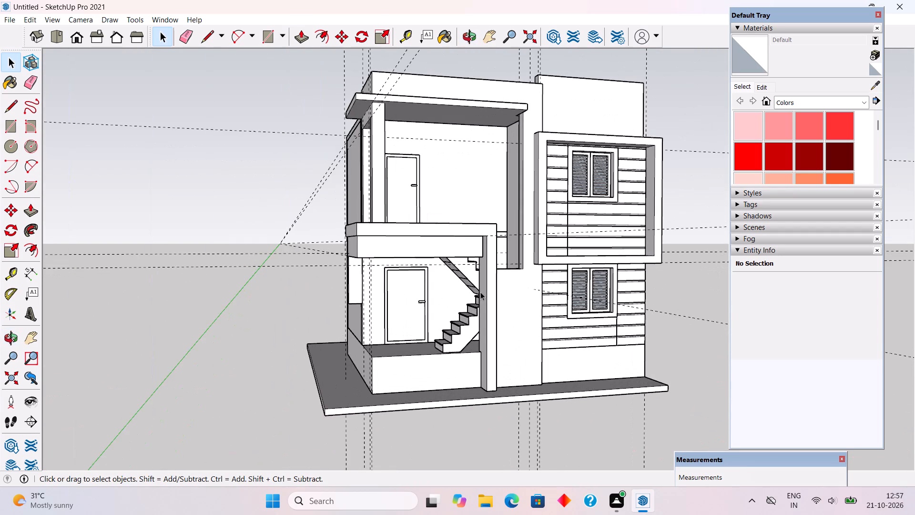
{"action": "scroll", "coordinate": [480, 292], "scroll_direction": "up", "scroll_amount": 3}
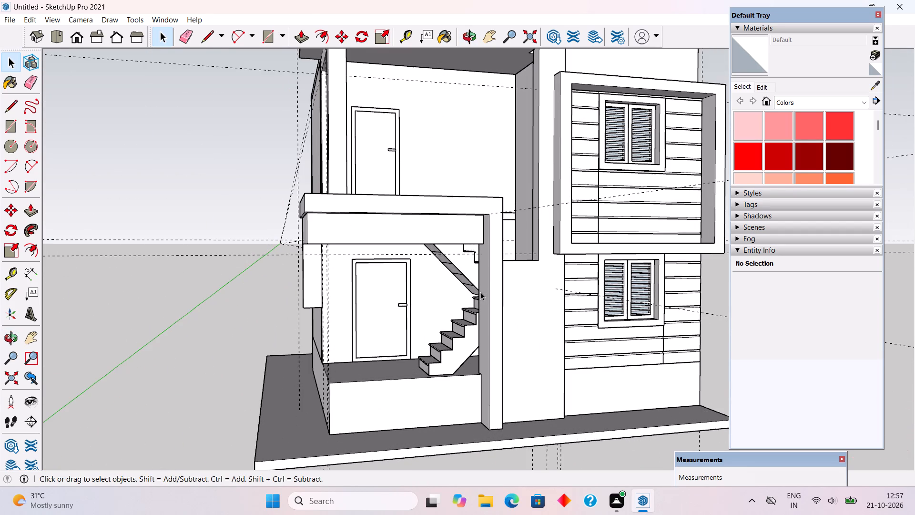
{"action": "middle_click_drag", "start_coordinate": [482, 289], "coordinate": [490, 282]}
{"action": "scroll", "coordinate": [486, 297], "scroll_direction": "up", "scroll_amount": 4}
{"action": "left_click", "coordinate": [488, 298]}
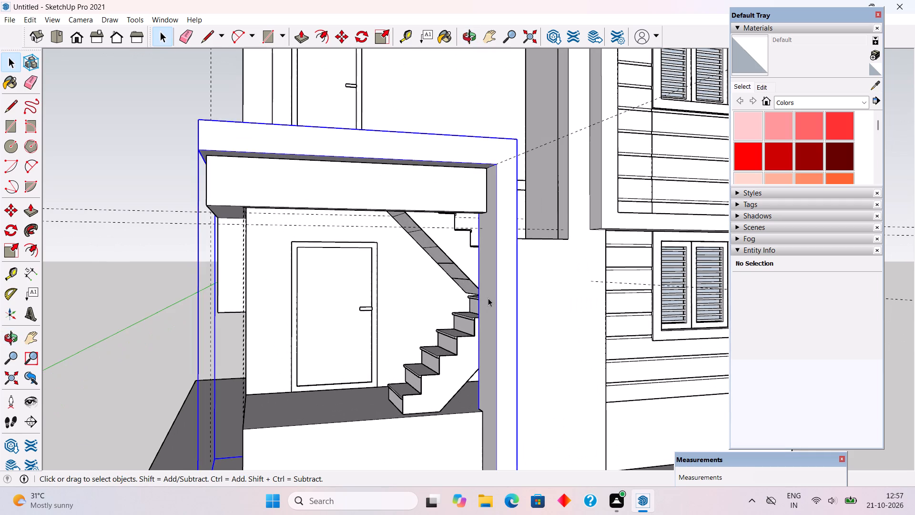
{"action": "triple_click", "coordinate": [488, 298]}
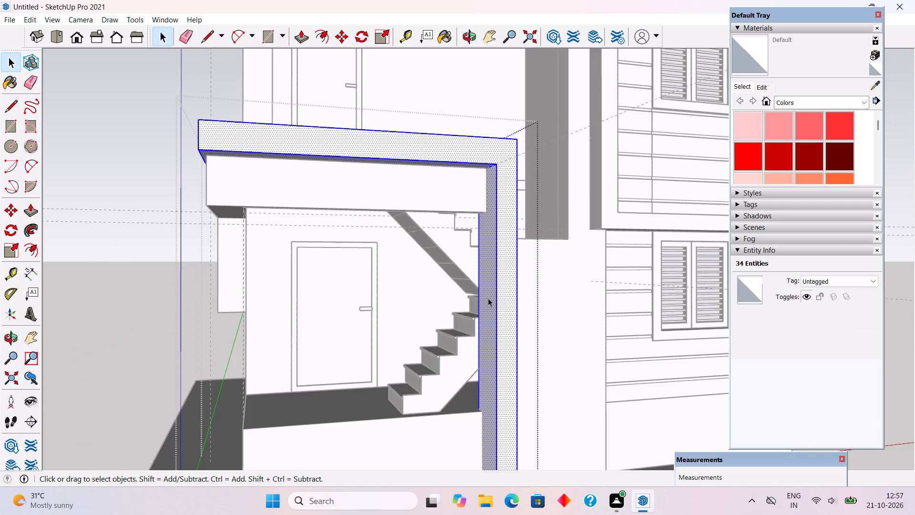
{"action": "key", "text": "p"}
{"action": "left_click", "coordinate": [489, 295]}
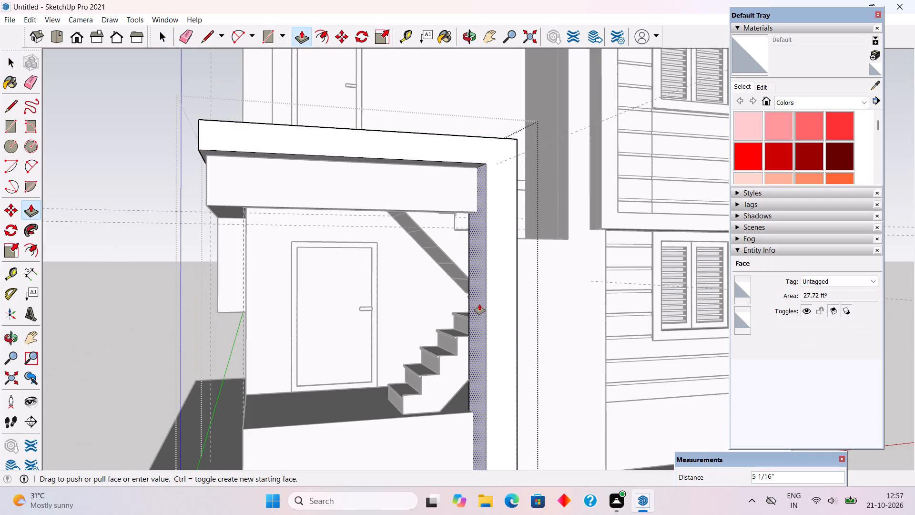
{"action": "type", "text": "4\""}
{"action": "key", "text": "Return"}
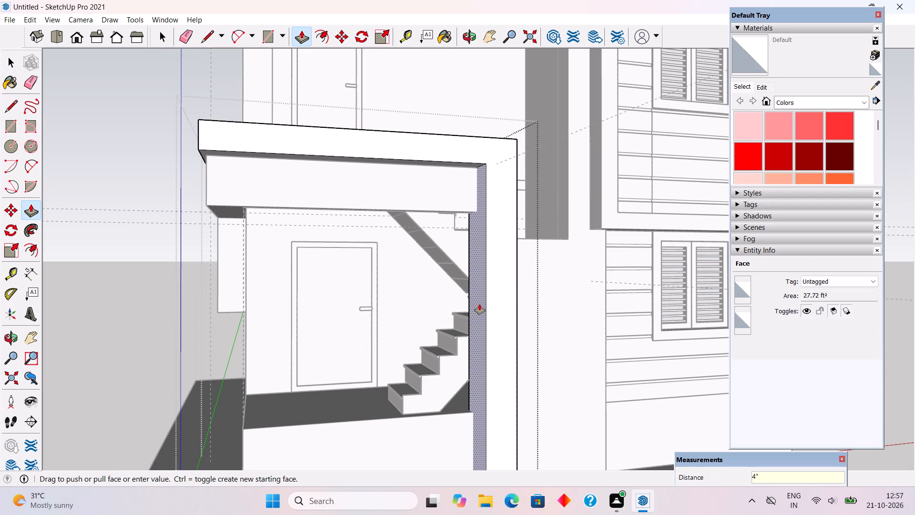
{"action": "key", "text": "space"}
{"action": "scroll", "coordinate": [479, 304], "scroll_direction": "down", "scroll_amount": 5}
{"action": "scroll", "coordinate": [479, 304], "scroll_direction": "up", "scroll_amount": 1}
{"action": "scroll", "coordinate": [479, 304], "scroll_direction": "down", "scroll_amount": 6}
{"action": "left_click", "coordinate": [107, 156]}
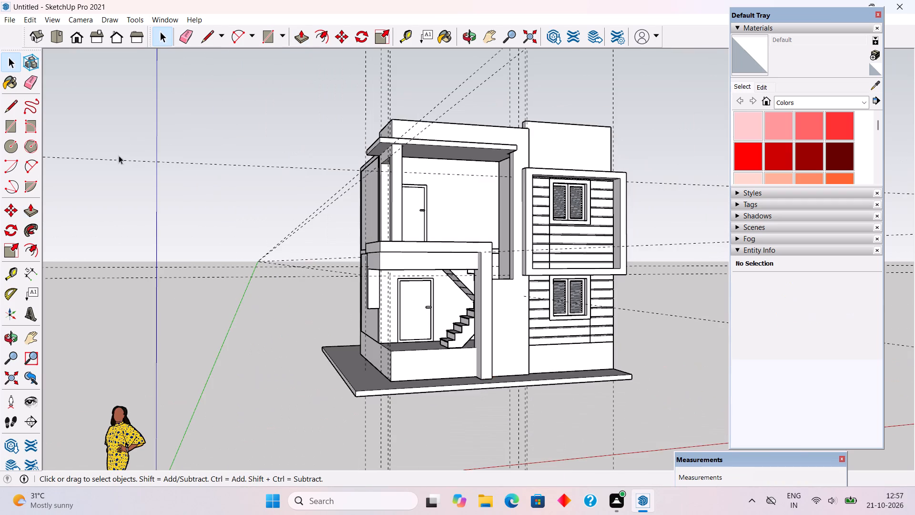
Examine the thickened balcony frame leg, the balcony floor and the staircase from the front, the balcony corner and above.
{"action": "middle_click_drag", "start_coordinate": [467, 261], "coordinate": [338, 278]}
{"action": "scroll", "coordinate": [339, 275], "scroll_direction": "up", "scroll_amount": 2}
{"action": "scroll", "coordinate": [427, 292], "scroll_direction": "up", "scroll_amount": 1}
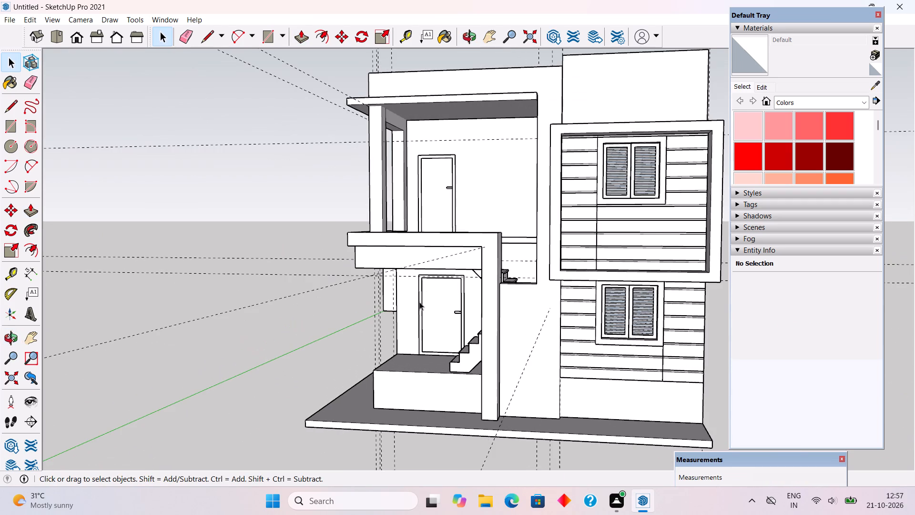
{"action": "middle_click_drag", "start_coordinate": [424, 303], "coordinate": [543, 275]}
{"action": "scroll", "coordinate": [554, 277], "scroll_direction": "up", "scroll_amount": 1}
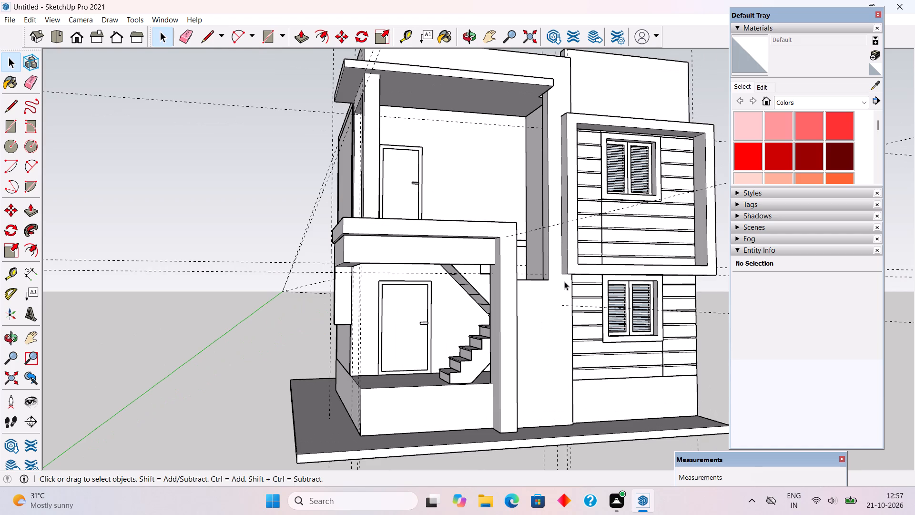
{"action": "scroll", "coordinate": [564, 281], "scroll_direction": "down", "scroll_amount": 1}
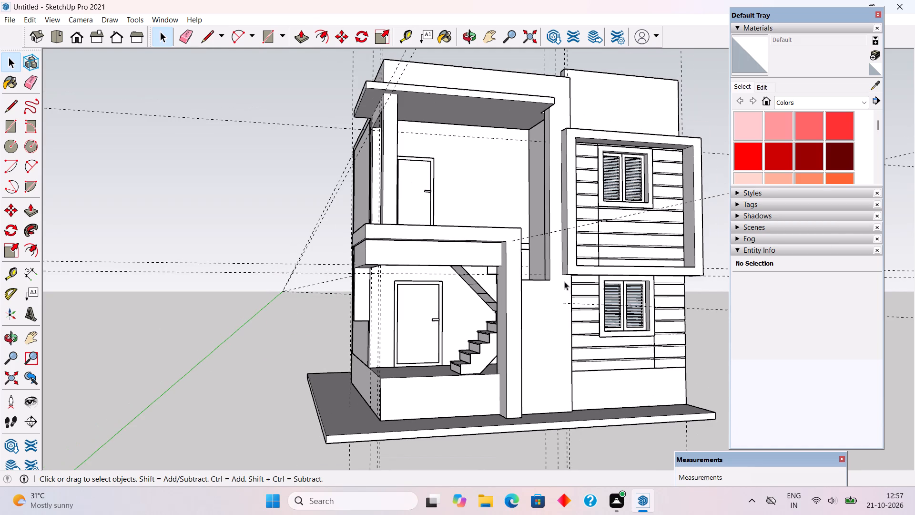
{"action": "middle_click_drag", "start_coordinate": [564, 282], "coordinate": [592, 357]}
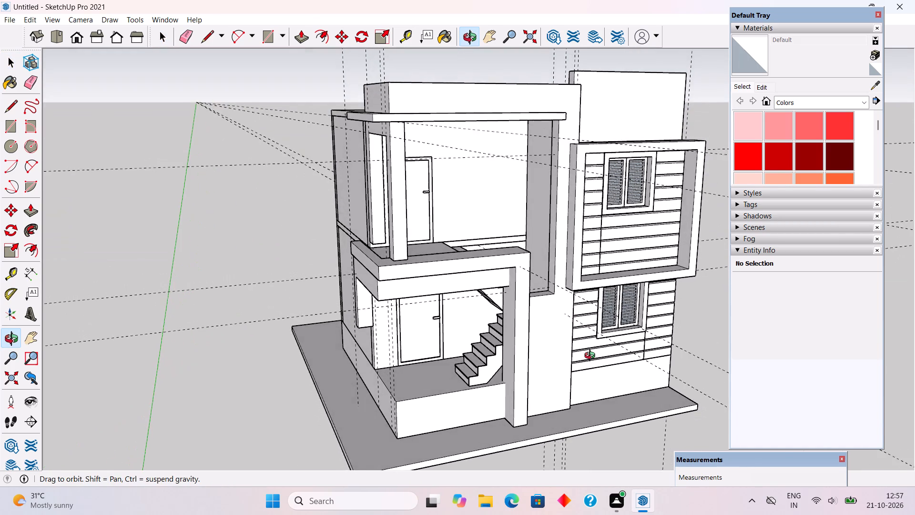
{"action": "middle_click_drag", "start_coordinate": [592, 357], "coordinate": [593, 361]}
{"action": "scroll", "coordinate": [449, 252], "scroll_direction": "up", "scroll_amount": 5}
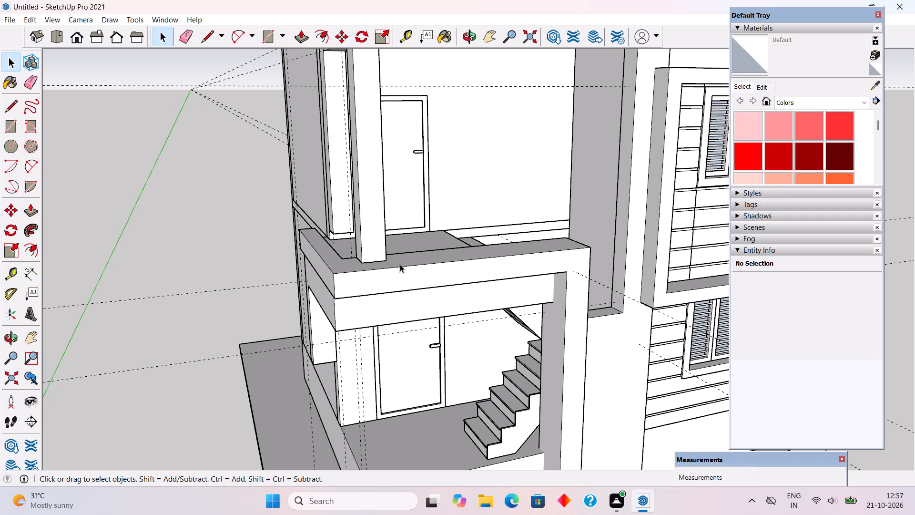
{"action": "middle_click_drag", "start_coordinate": [399, 266], "coordinate": [366, 318]}
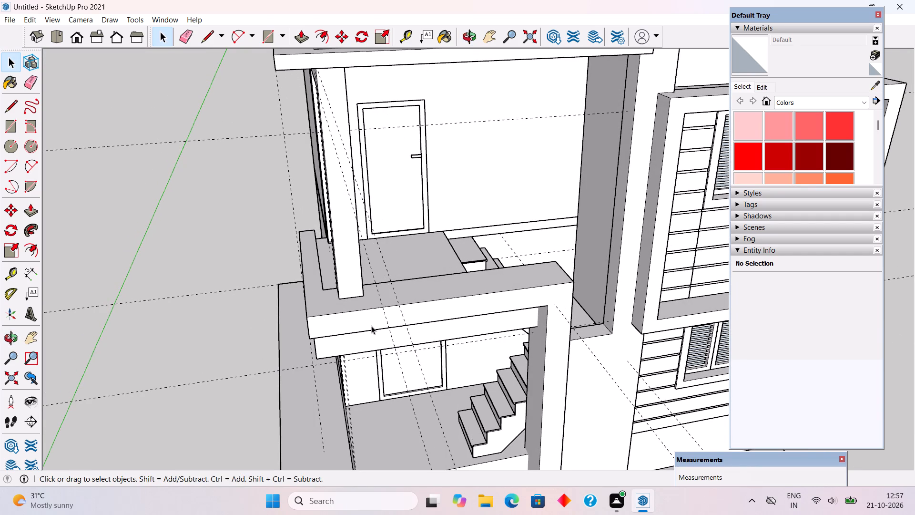
{"action": "scroll", "coordinate": [372, 326], "scroll_direction": "down", "scroll_amount": 3}
{"action": "middle_click_drag", "start_coordinate": [374, 322], "coordinate": [373, 315]}
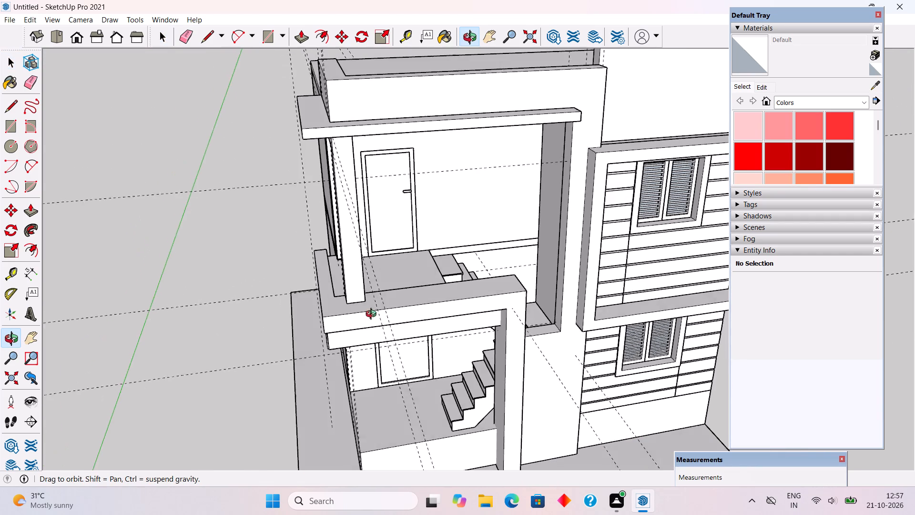
{"action": "middle_click_drag", "start_coordinate": [373, 315], "coordinate": [227, 198]}
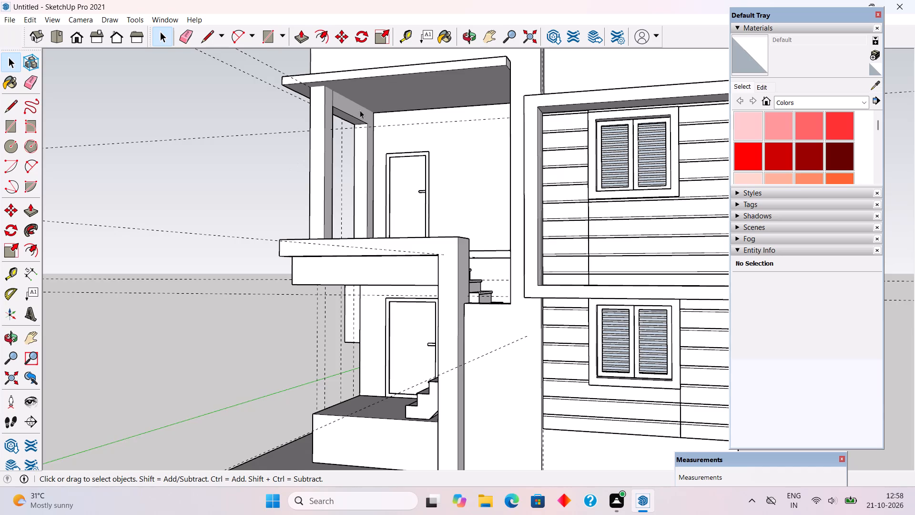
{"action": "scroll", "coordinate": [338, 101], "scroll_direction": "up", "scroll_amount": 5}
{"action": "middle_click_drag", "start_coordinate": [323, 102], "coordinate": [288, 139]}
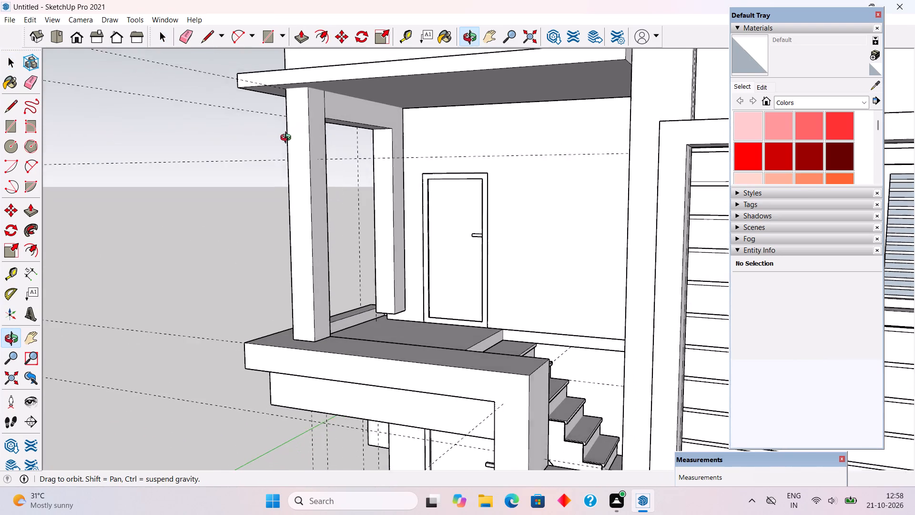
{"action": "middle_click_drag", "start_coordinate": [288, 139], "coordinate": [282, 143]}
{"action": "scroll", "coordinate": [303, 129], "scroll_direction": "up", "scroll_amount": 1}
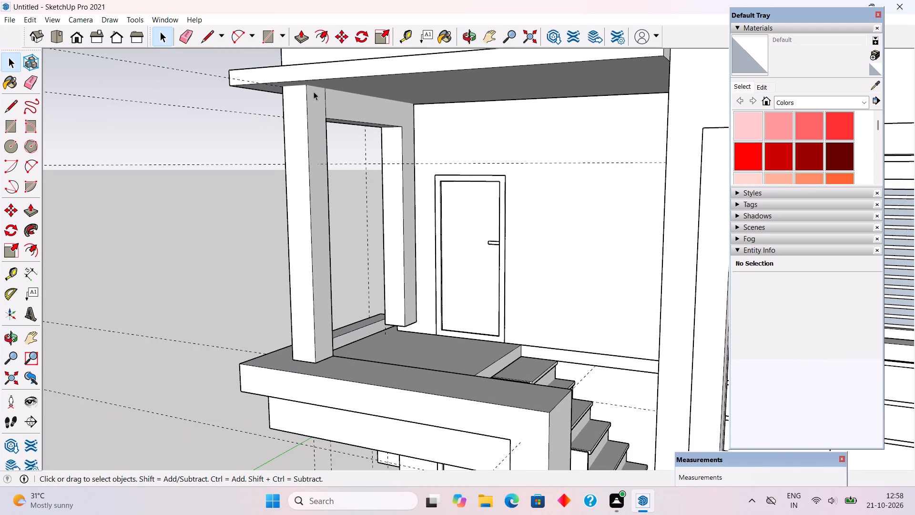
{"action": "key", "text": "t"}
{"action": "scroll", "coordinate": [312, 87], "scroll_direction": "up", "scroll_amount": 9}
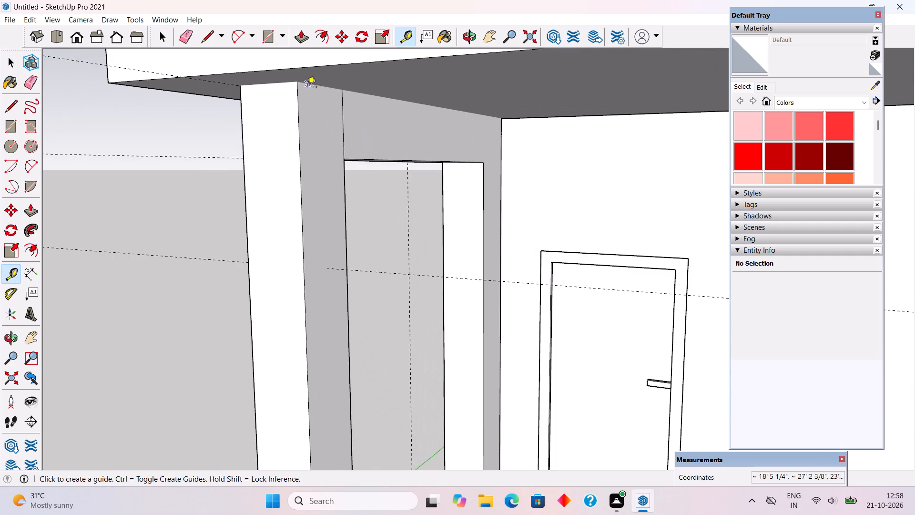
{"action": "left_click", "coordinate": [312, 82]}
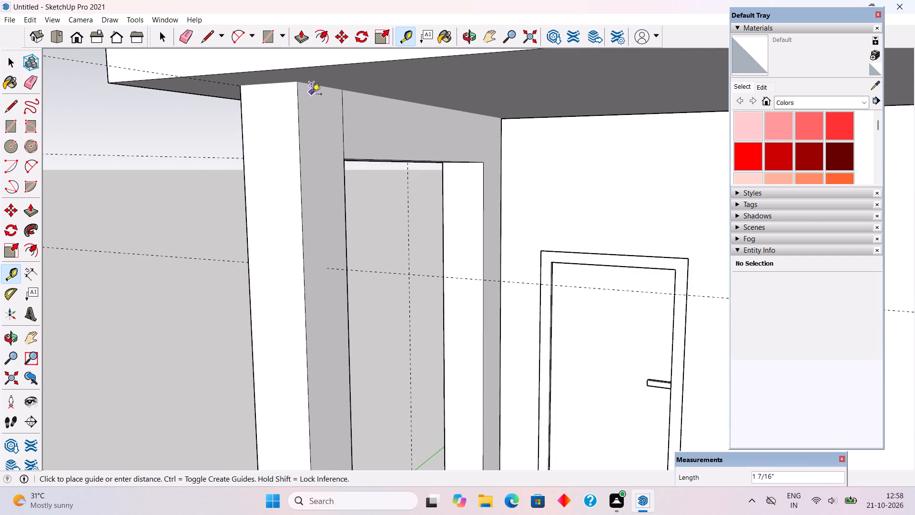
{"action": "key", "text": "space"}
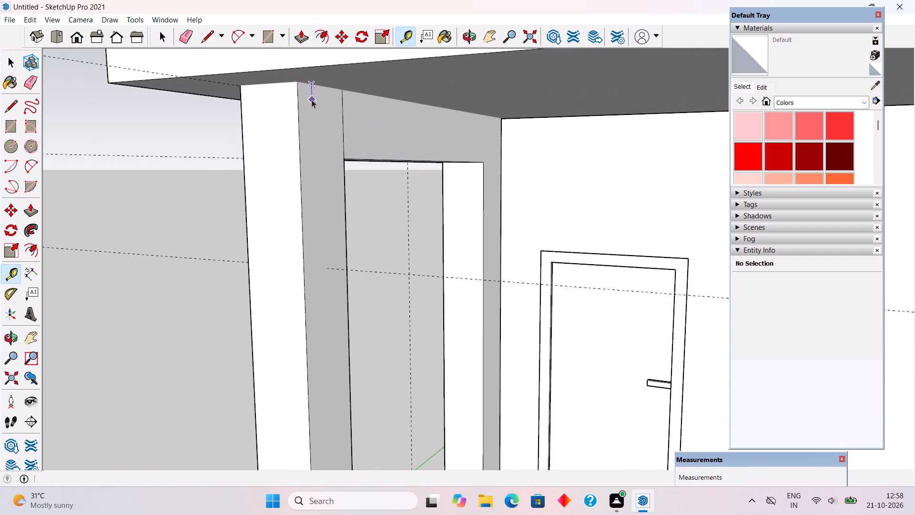
Place a horizontal guide 9'3" above the base edge of the upper balcony post on its stair-facing side.
{"action": "scroll", "coordinate": [314, 97], "scroll_direction": "down", "scroll_amount": 9}
{"action": "key", "text": "t"}
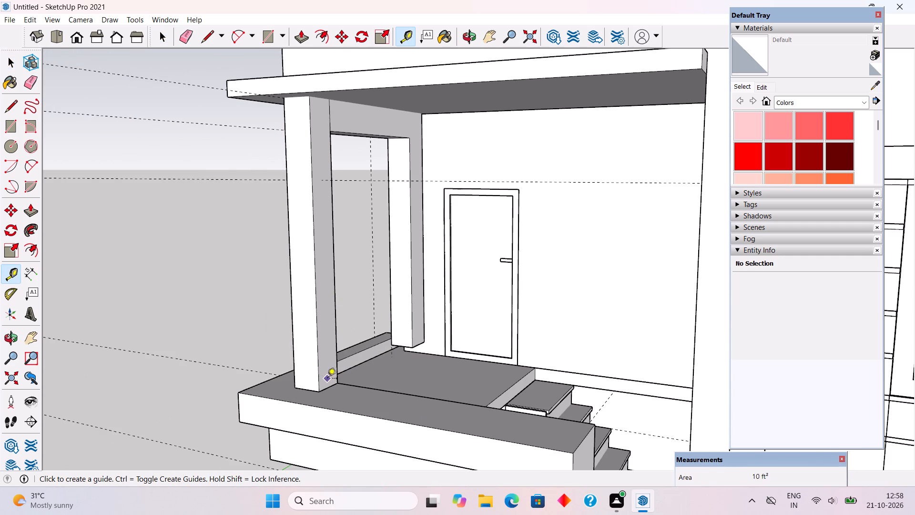
{"action": "left_click", "coordinate": [327, 389]}
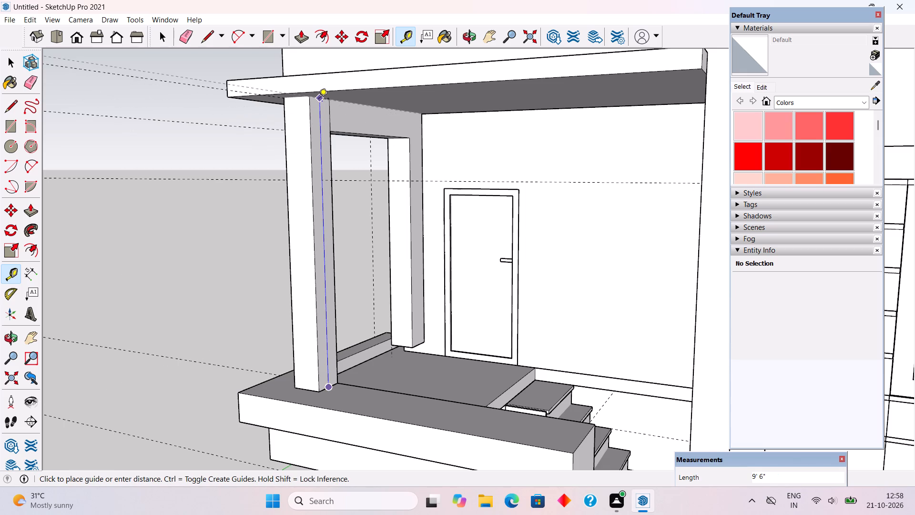
{"action": "key", "text": "9"}
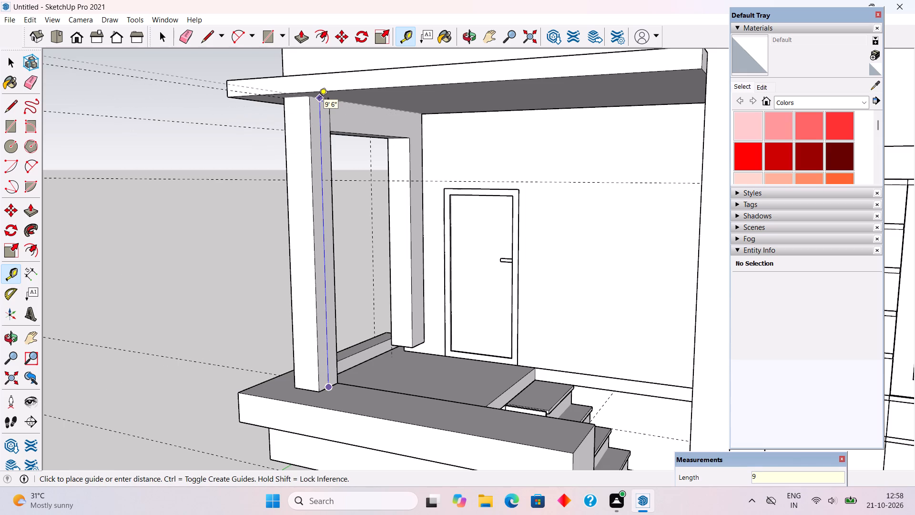
{"action": "key", "text": "apostrophe"}
{"action": "type", "text": "3\""}
{"action": "key", "text": "Return"}
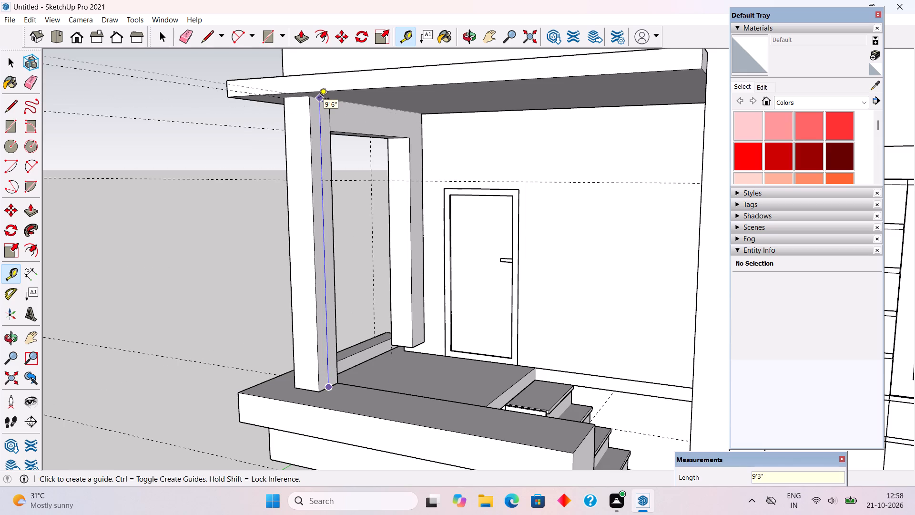
{"action": "key", "text": "space"}
Open the post's group and draw a 1' line across its stair-facing side along the guide.
{"action": "scroll", "coordinate": [325, 110], "scroll_direction": "up", "scroll_amount": 9}
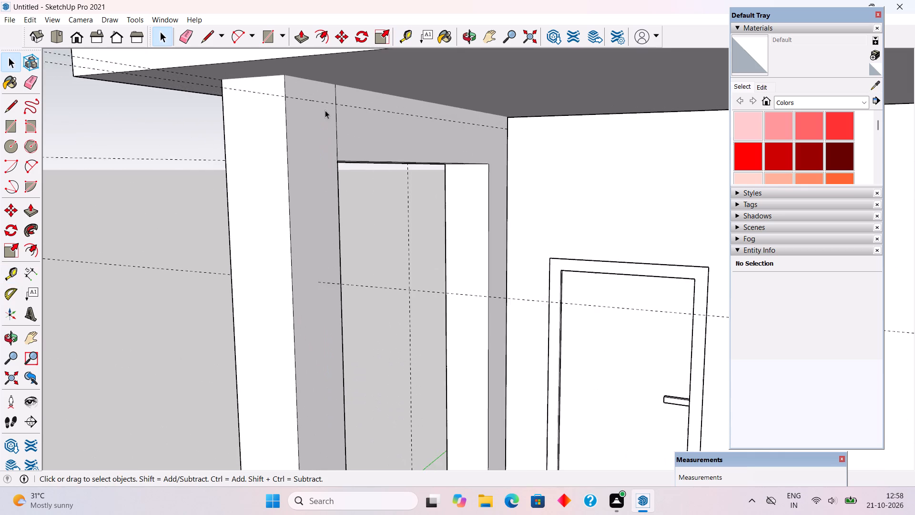
{"action": "scroll", "coordinate": [325, 110], "scroll_direction": "up", "scroll_amount": 5}
{"action": "triple_click", "coordinate": [321, 81]}
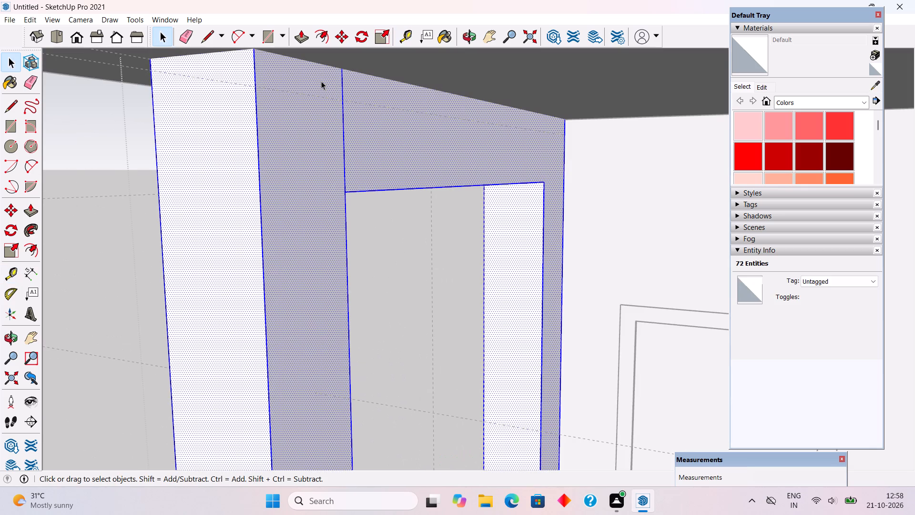
{"action": "key", "text": "l"}
{"action": "left_click", "coordinate": [256, 87]}
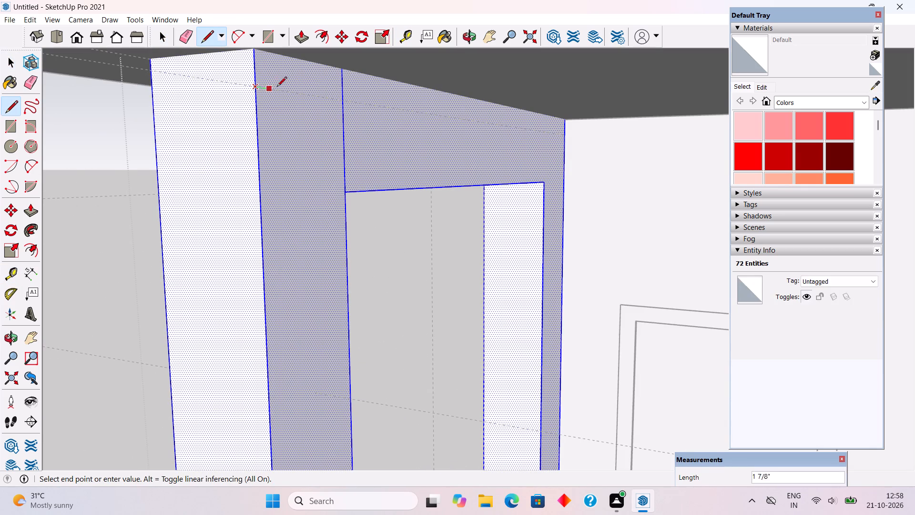
{"action": "left_click", "coordinate": [345, 98]}
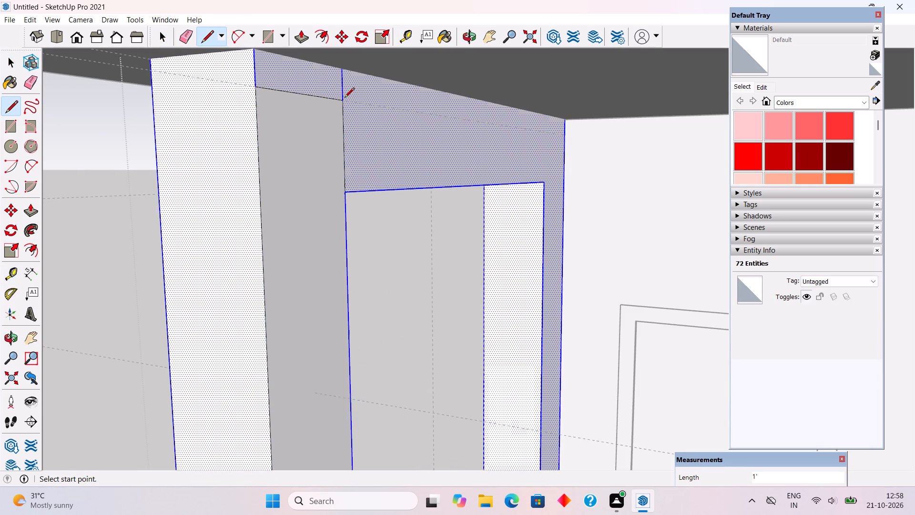
Pull the strip above that line 11'9" across the balcony opening to the front wall as a beam, and close the group.
{"action": "key", "text": "p"}
{"action": "left_click", "coordinate": [315, 71]}
{"action": "scroll", "coordinate": [398, 90], "scroll_direction": "down", "scroll_amount": 15}
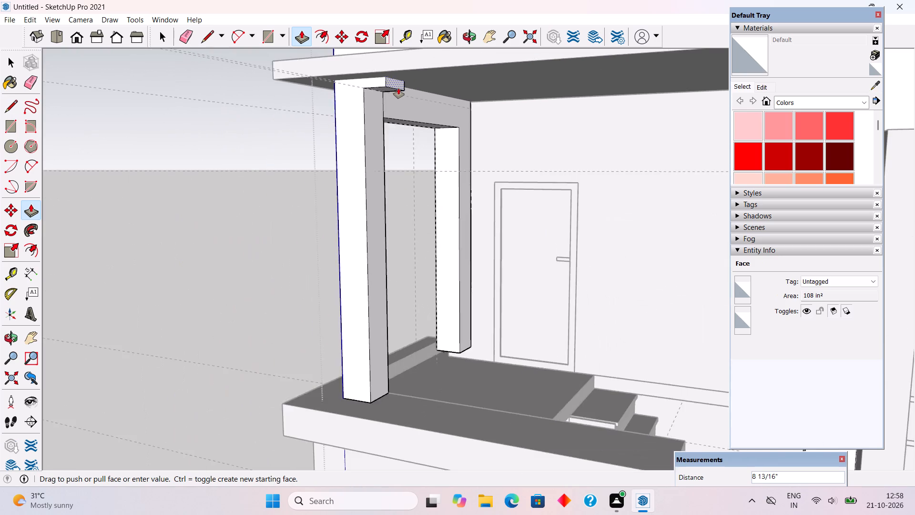
{"action": "scroll", "coordinate": [398, 88], "scroll_direction": "down", "scroll_amount": 10}
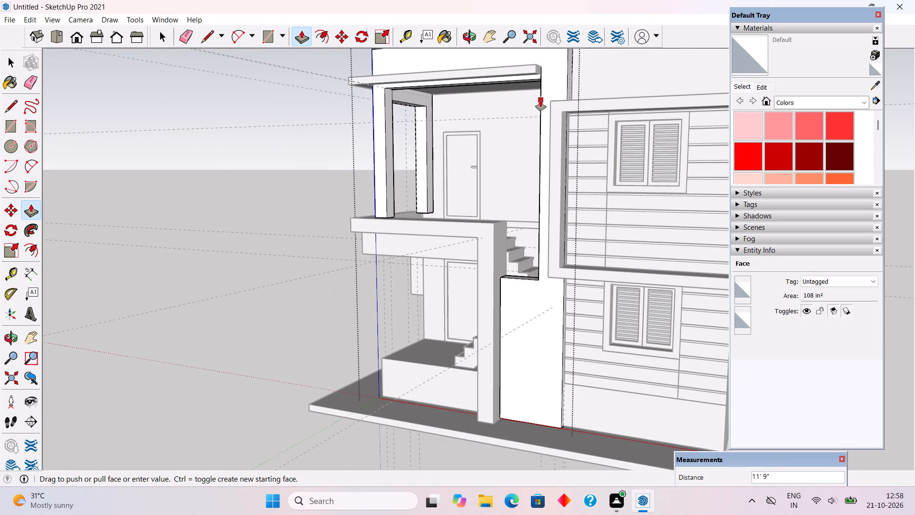
{"action": "left_click", "coordinate": [540, 101]}
{"action": "middle_click_drag", "start_coordinate": [471, 144], "coordinate": [689, 153]}
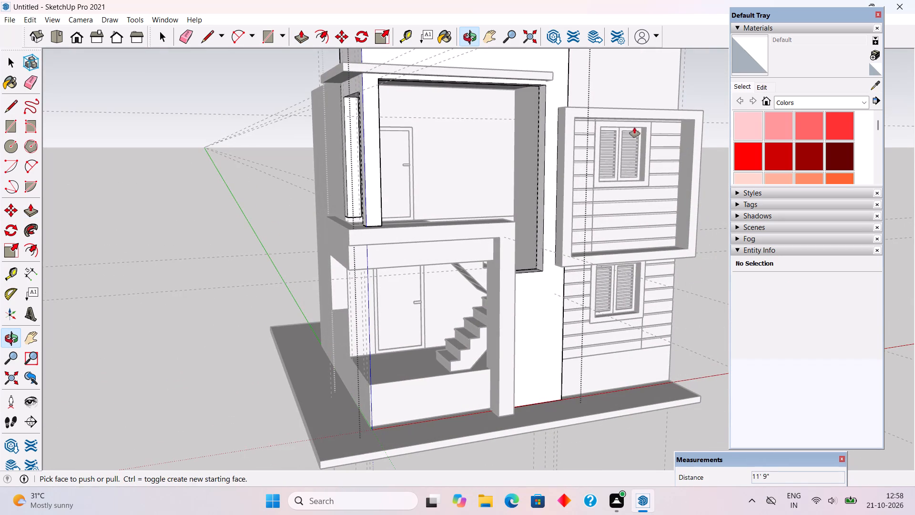
{"action": "key", "text": "space"}
{"action": "left_click", "coordinate": [292, 67]}
Place a guide at 0" offset along the bottom edge of the balcony post's stair-facing side, running across the balcony's front ledge.
{"action": "middle_click_drag", "start_coordinate": [473, 121], "coordinate": [371, 105]}
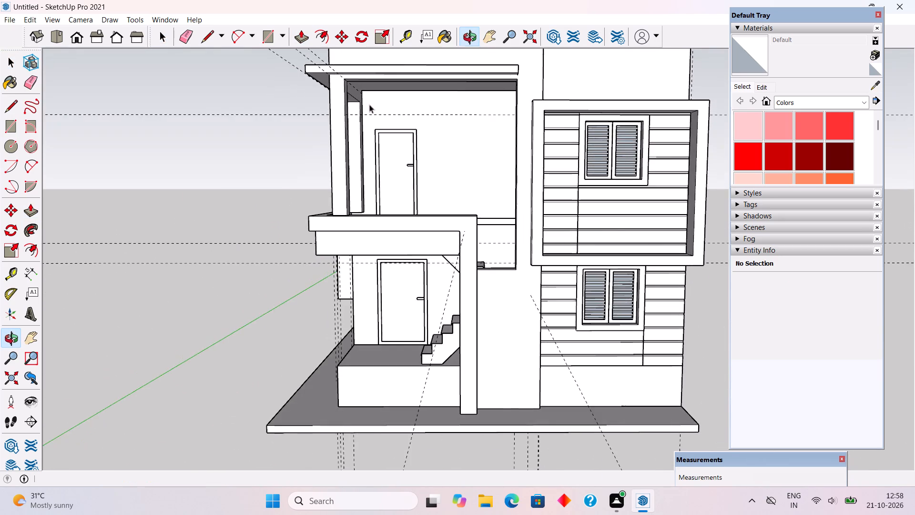
{"action": "scroll", "coordinate": [358, 72], "scroll_direction": "up", "scroll_amount": 5}
{"action": "middle_click_drag", "start_coordinate": [363, 112], "coordinate": [369, 178]}
{"action": "scroll", "coordinate": [352, 307], "scroll_direction": "up", "scroll_amount": 5}
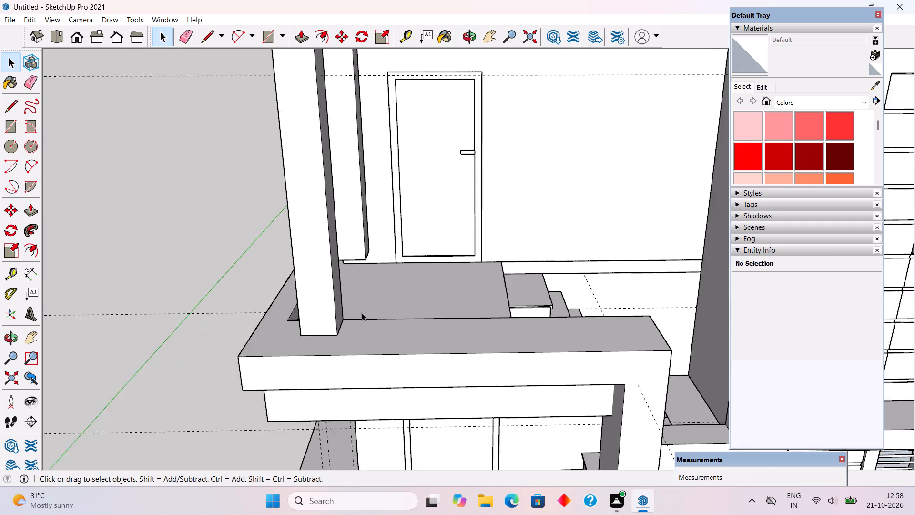
{"action": "scroll", "coordinate": [352, 337], "scroll_direction": "up", "scroll_amount": 1}
{"action": "middle_click_drag", "start_coordinate": [352, 339], "coordinate": [346, 381]}
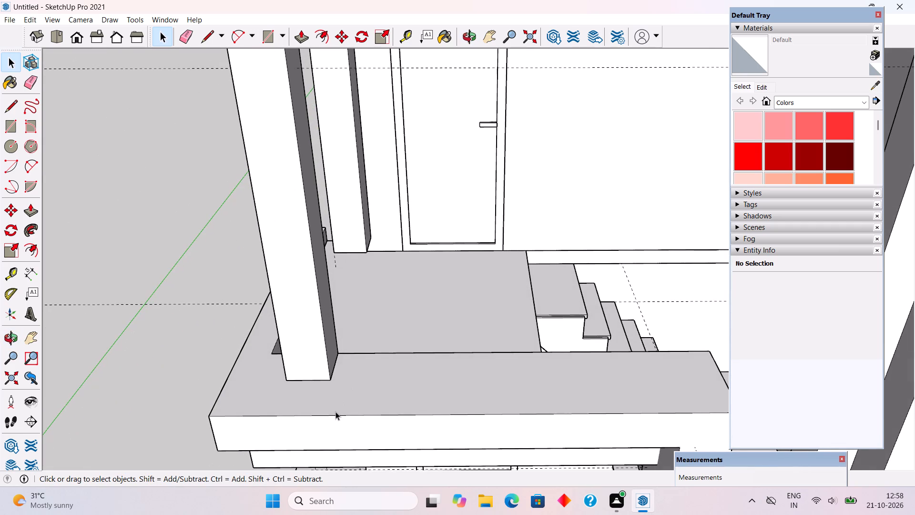
{"action": "scroll", "coordinate": [335, 412], "scroll_direction": "up", "scroll_amount": 4}
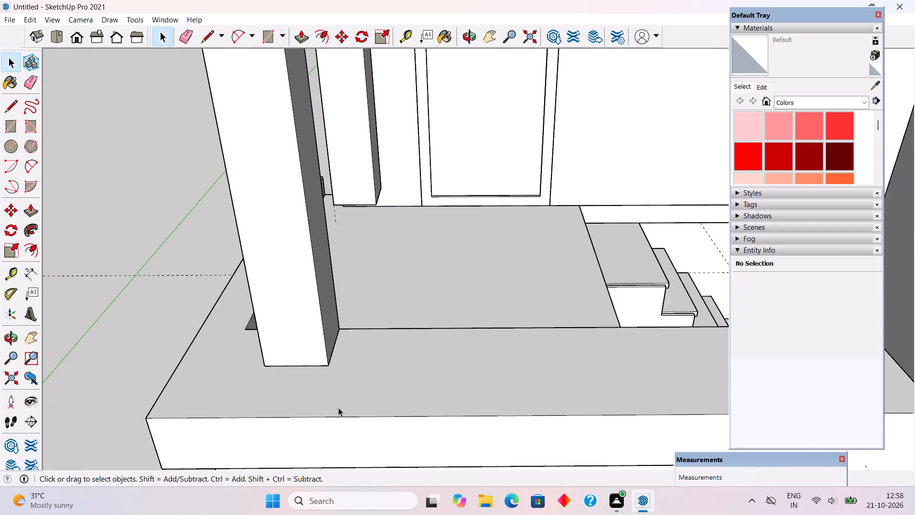
{"action": "key", "text": "t"}
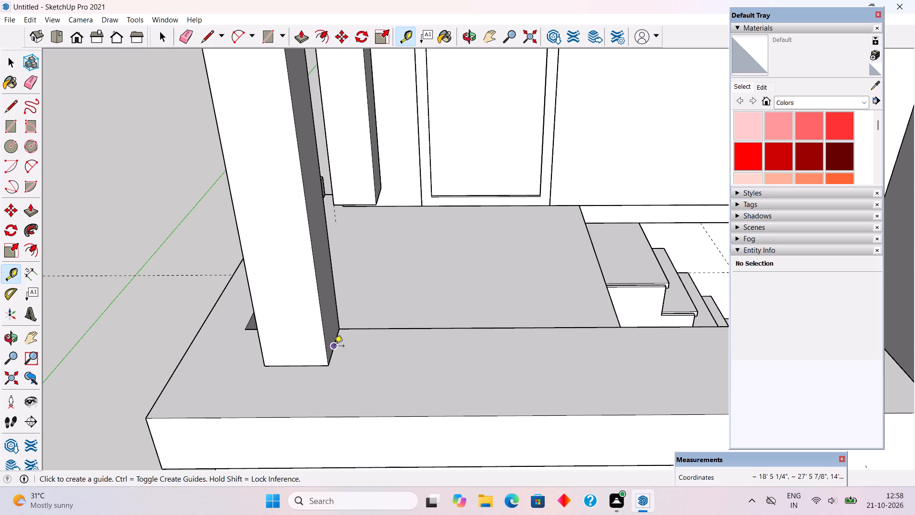
{"action": "left_click", "coordinate": [334, 347]}
{"action": "left_click", "coordinate": [319, 405]}
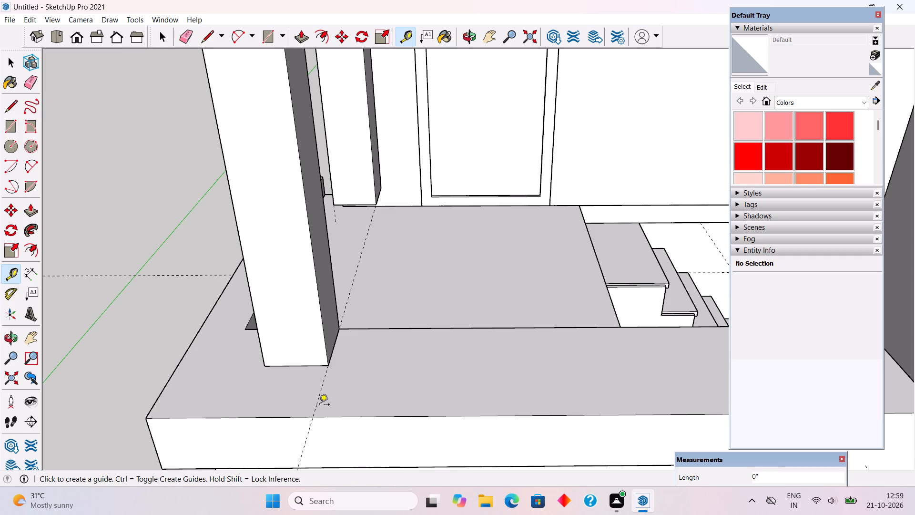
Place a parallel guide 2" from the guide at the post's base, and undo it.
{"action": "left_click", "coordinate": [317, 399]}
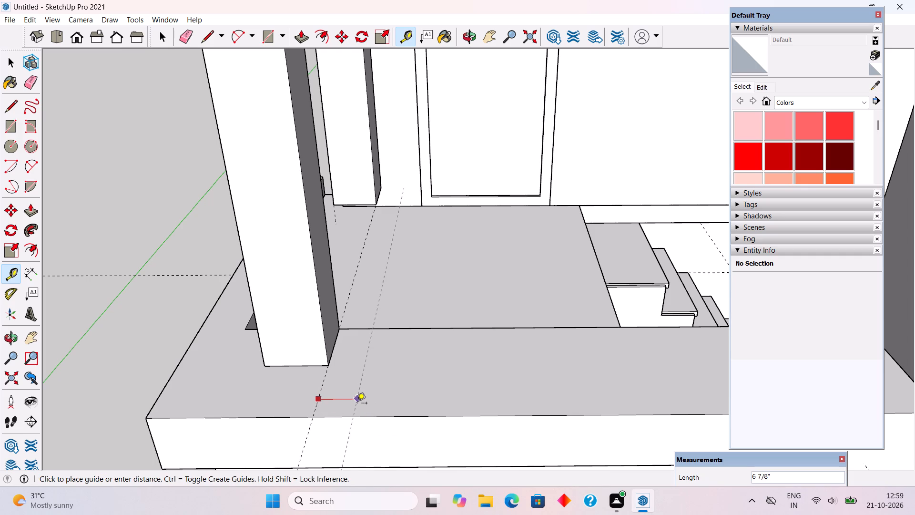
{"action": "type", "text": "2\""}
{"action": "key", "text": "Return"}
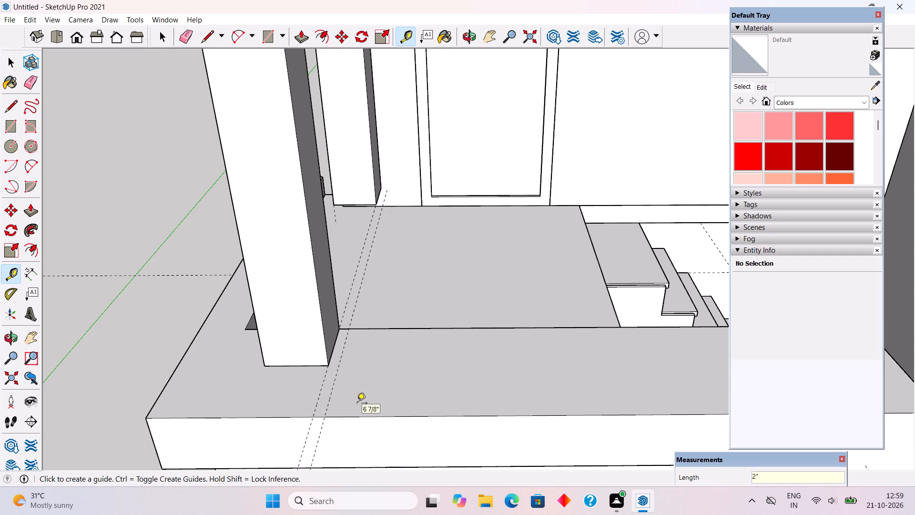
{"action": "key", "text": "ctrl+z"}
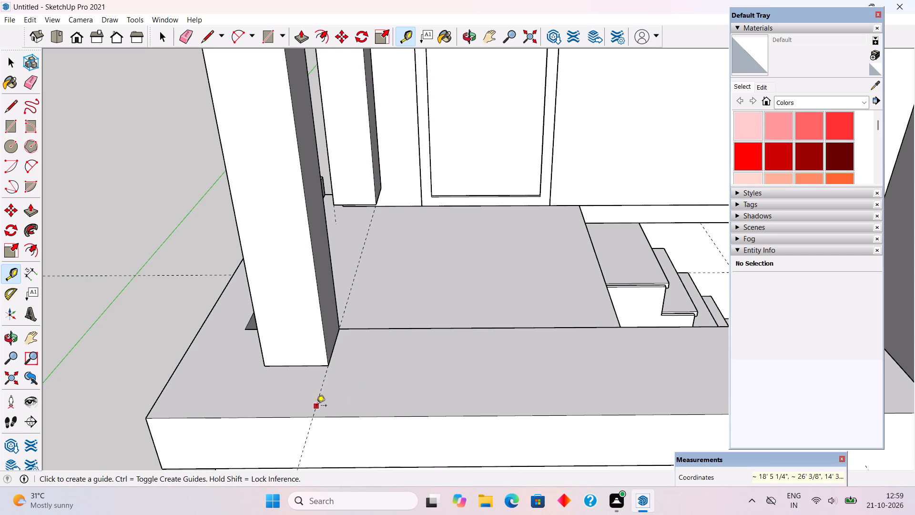
Place a parallel guide 4" toward the stairs from the post's guide and another 4" back from the balcony ledge's front edge.
{"action": "left_click", "coordinate": [316, 406]}
{"action": "type", "text": "4\""}
{"action": "key", "text": "Return"}
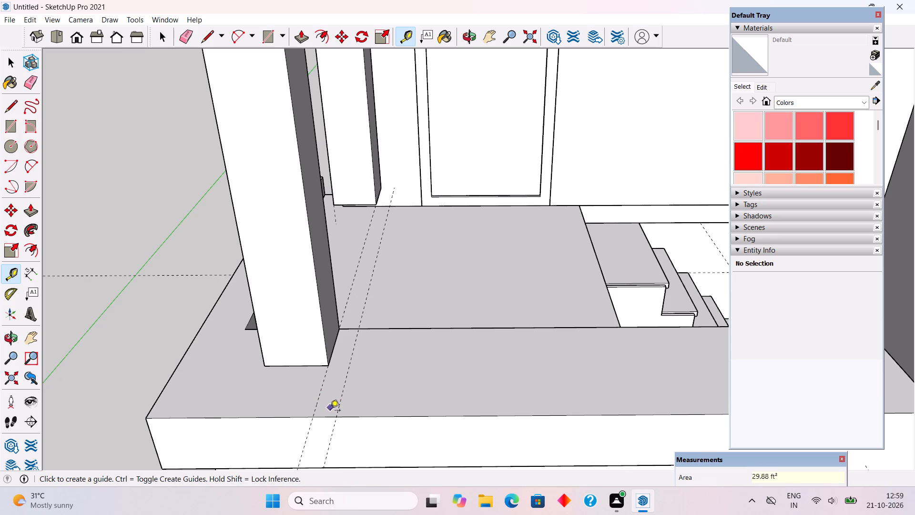
{"action": "left_click", "coordinate": [330, 415]}
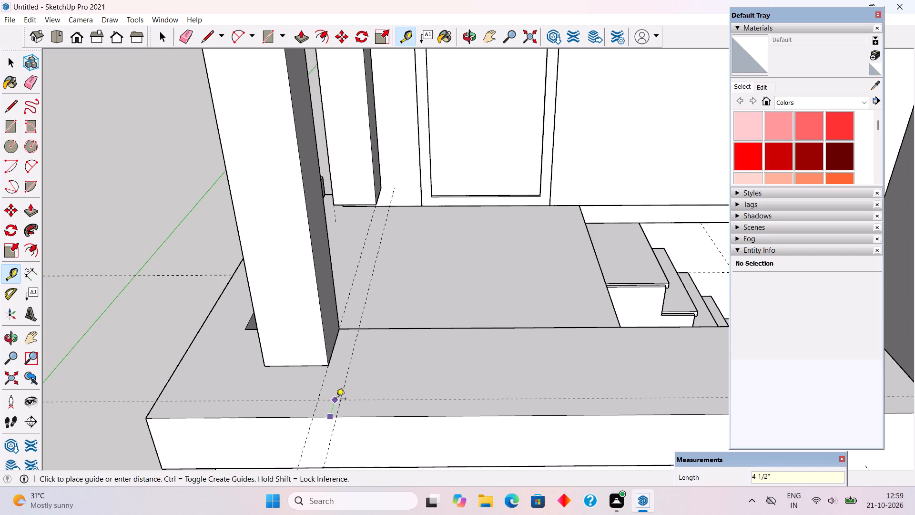
{"action": "type", "text": "4\""}
{"action": "key", "text": "Return"}
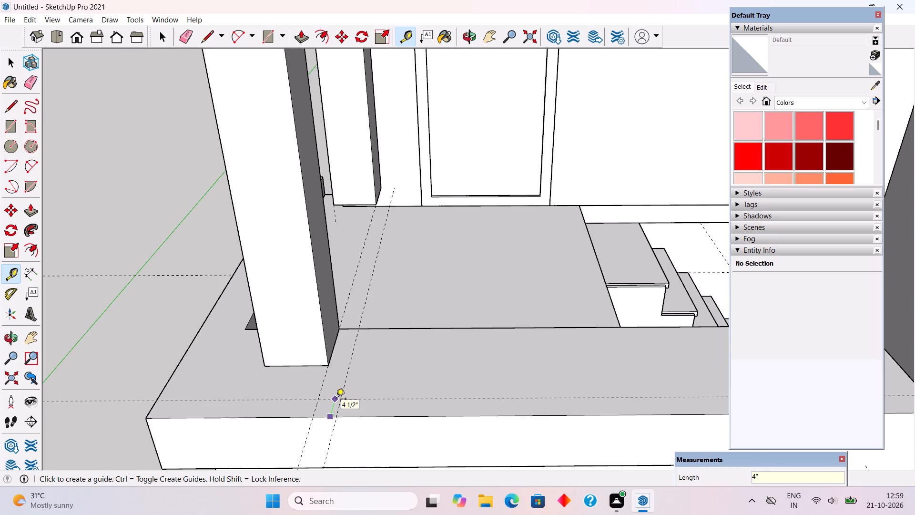
Draw a 4" by 4" square between the guides at the balcony's front edge and pull it up 9'6" to the roof's underside.
{"action": "key", "text": "r"}
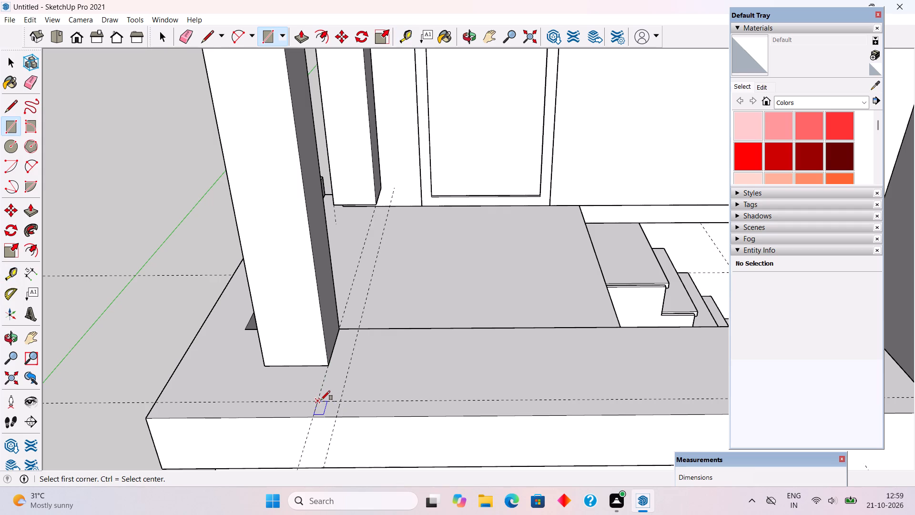
{"action": "left_click", "coordinate": [321, 400]}
{"action": "left_click", "coordinate": [336, 416]}
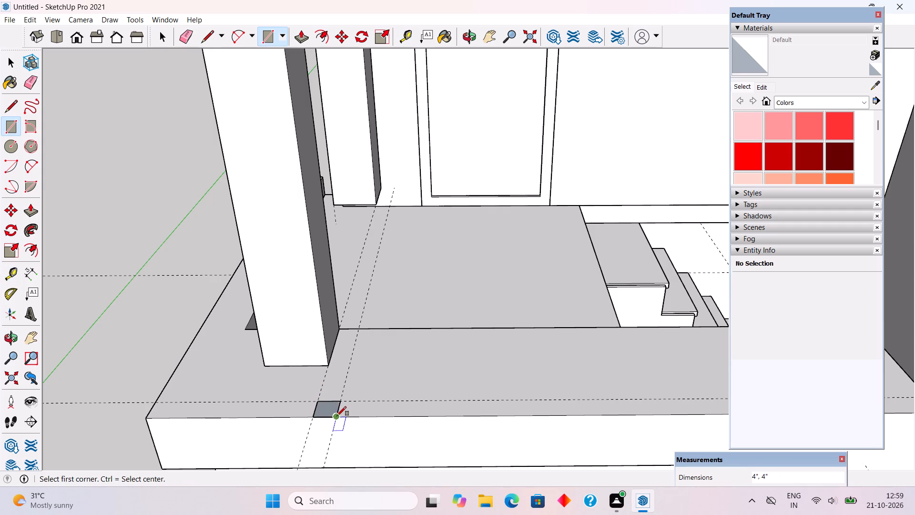
{"action": "key", "text": "p"}
{"action": "left_click", "coordinate": [328, 414]}
{"action": "scroll", "coordinate": [325, 340], "scroll_direction": "down", "scroll_amount": 8}
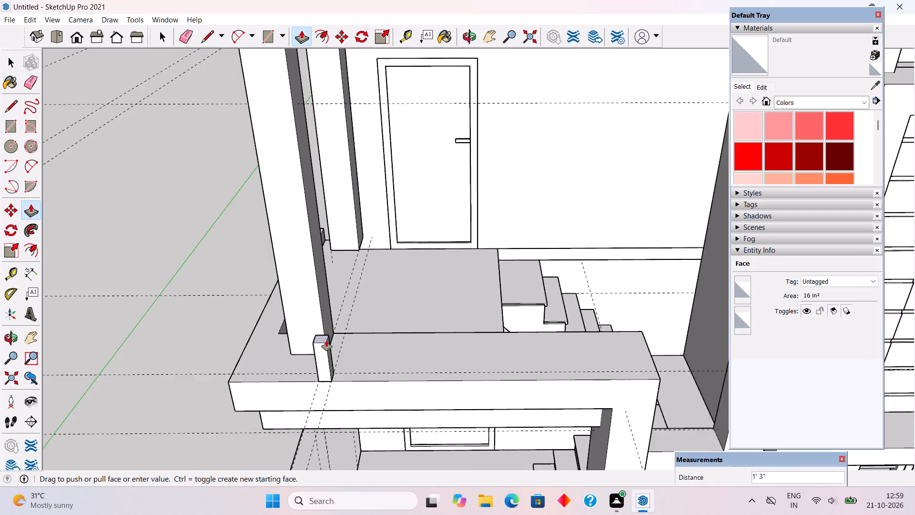
{"action": "scroll", "coordinate": [326, 340], "scroll_direction": "down", "scroll_amount": 7}
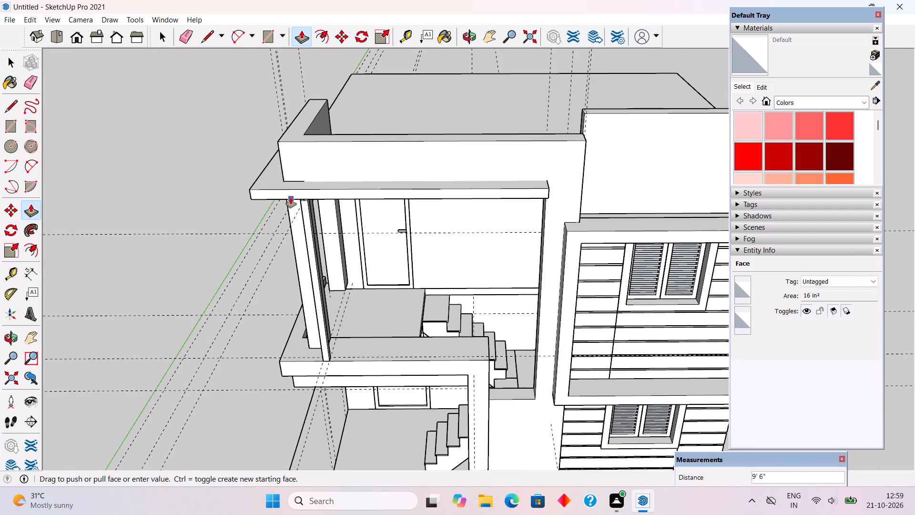
{"action": "left_click", "coordinate": [291, 198]}
Place a guide 4" below the top edge of the slim balcony post's side facing the house.
{"action": "middle_click_drag", "start_coordinate": [359, 255], "coordinate": [286, 216]}
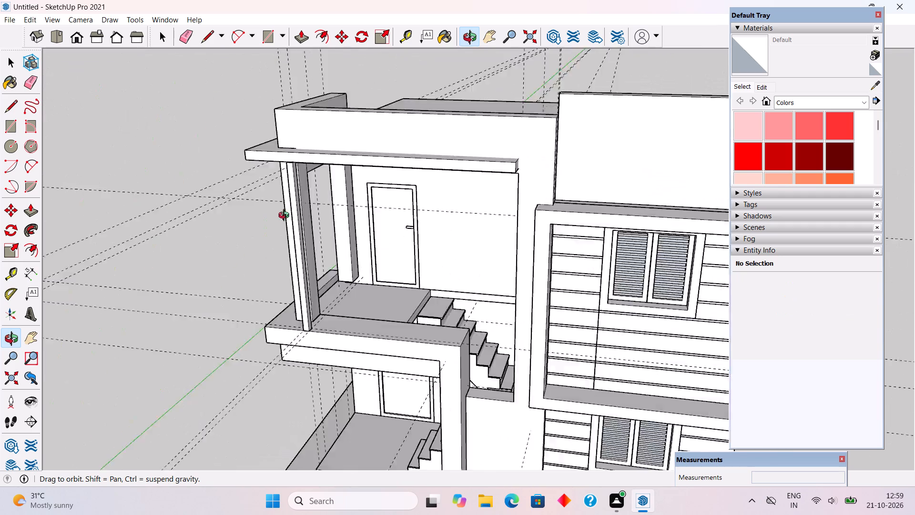
{"action": "middle_click_drag", "start_coordinate": [286, 216], "coordinate": [114, 216]}
{"action": "scroll", "coordinate": [307, 177], "scroll_direction": "up", "scroll_amount": 9}
{"action": "scroll", "coordinate": [336, 110], "scroll_direction": "up", "scroll_amount": 1}
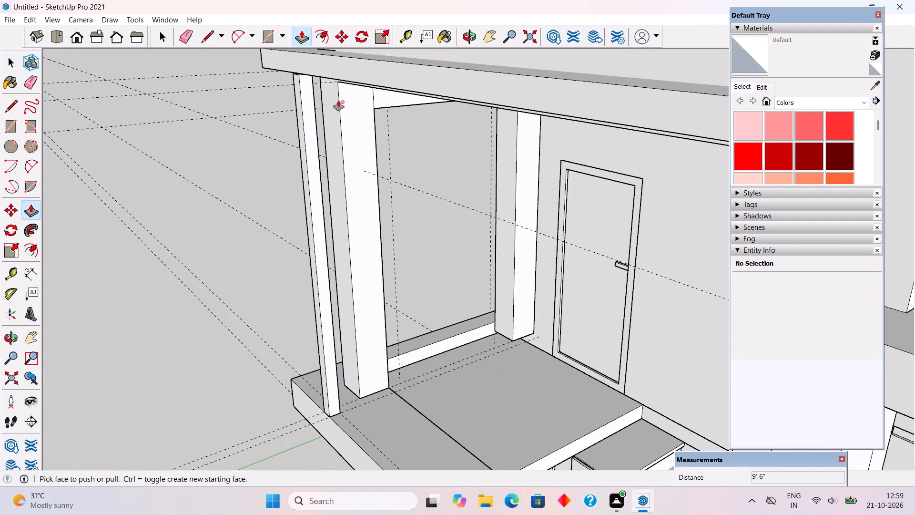
{"action": "key", "text": "space"}
{"action": "middle_click_drag", "start_coordinate": [150, 120], "coordinate": [62, 94]}
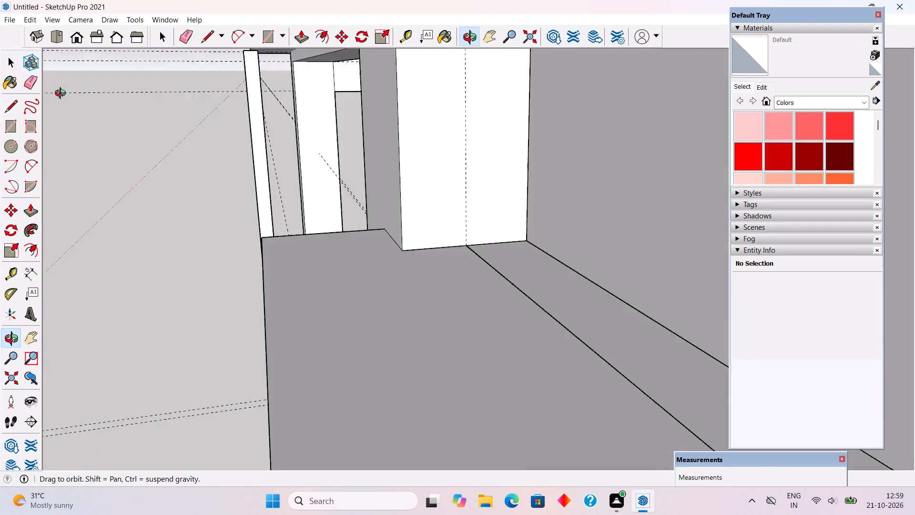
{"action": "middle_click_drag", "start_coordinate": [62, 94], "coordinate": [74, 82]}
{"action": "scroll", "coordinate": [196, 100], "scroll_direction": "down", "scroll_amount": 3}
{"action": "scroll", "coordinate": [220, 137], "scroll_direction": "down", "scroll_amount": 5}
{"action": "scroll", "coordinate": [236, 91], "scroll_direction": "up", "scroll_amount": 6}
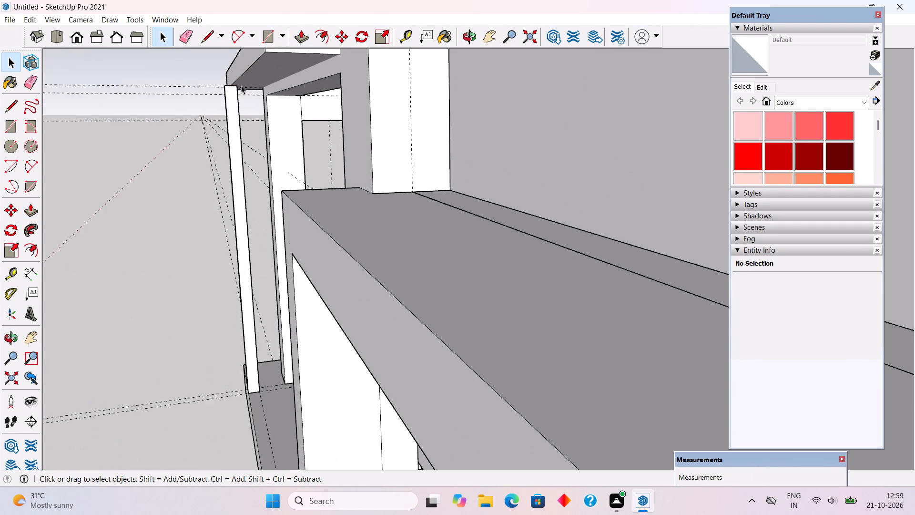
{"action": "scroll", "coordinate": [241, 85], "scroll_direction": "up", "scroll_amount": 10}
{"action": "scroll", "coordinate": [244, 95], "scroll_direction": "down", "scroll_amount": 2}
{"action": "middle_click_drag", "start_coordinate": [244, 95], "coordinate": [212, 103]}
{"action": "scroll", "coordinate": [223, 85], "scroll_direction": "up", "scroll_amount": 3}
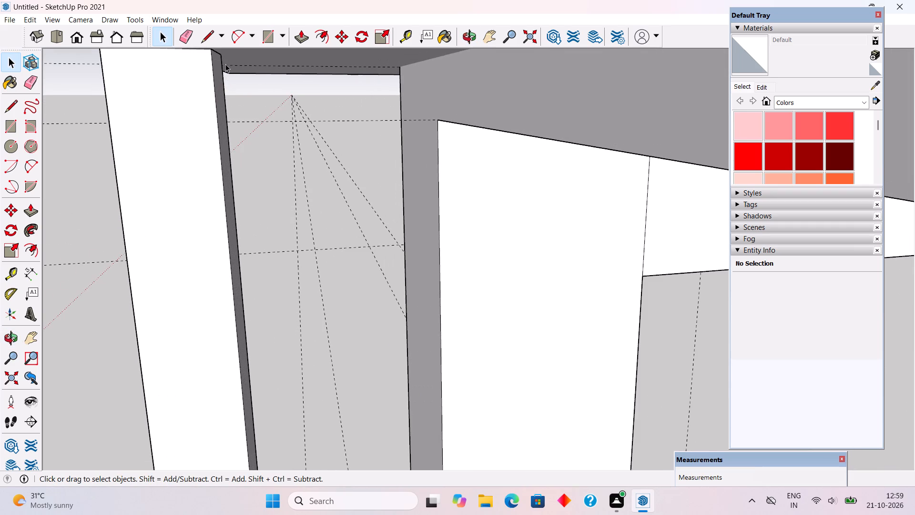
{"action": "scroll", "coordinate": [216, 55], "scroll_direction": "up", "scroll_amount": 2}
{"action": "scroll", "coordinate": [218, 54], "scroll_direction": "down", "scroll_amount": 4}
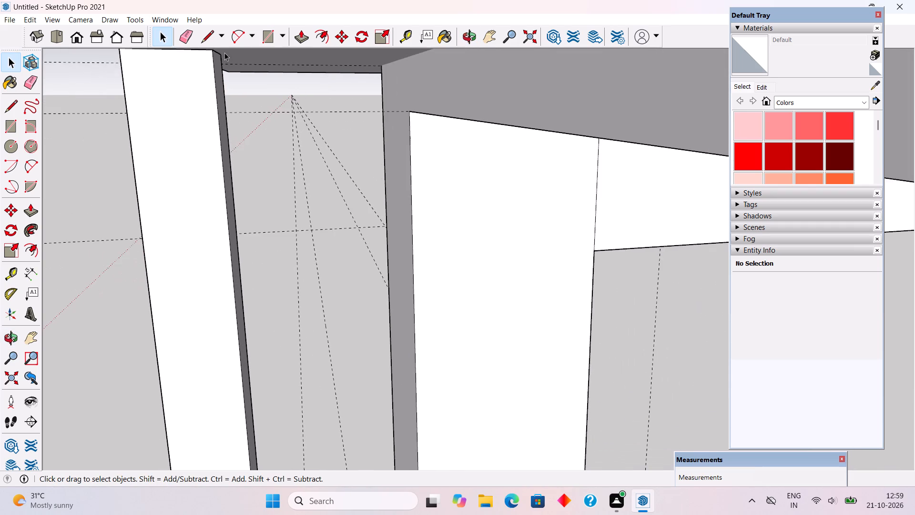
{"action": "scroll", "coordinate": [225, 52], "scroll_direction": "up", "scroll_amount": 5}
{"action": "key", "text": "t"}
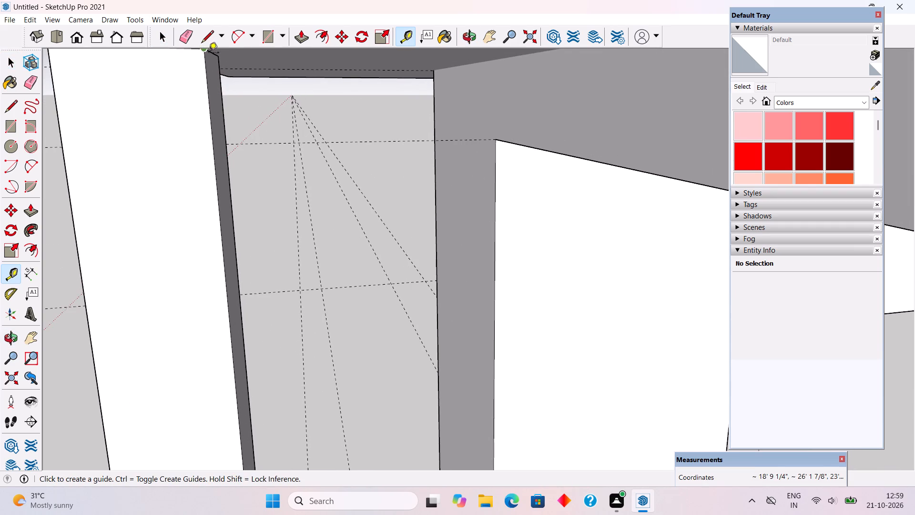
{"action": "left_click", "coordinate": [211, 55]}
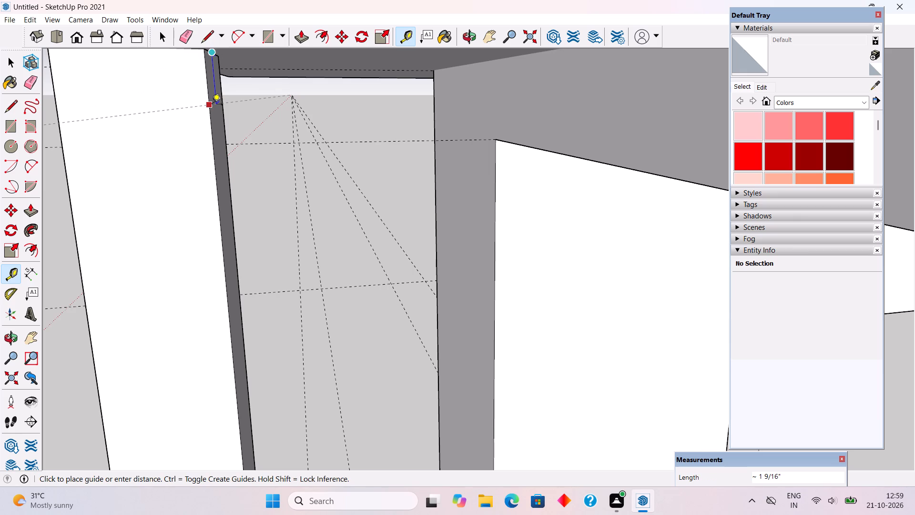
{"action": "type", "text": "4\""}
{"action": "key", "text": "Return"}
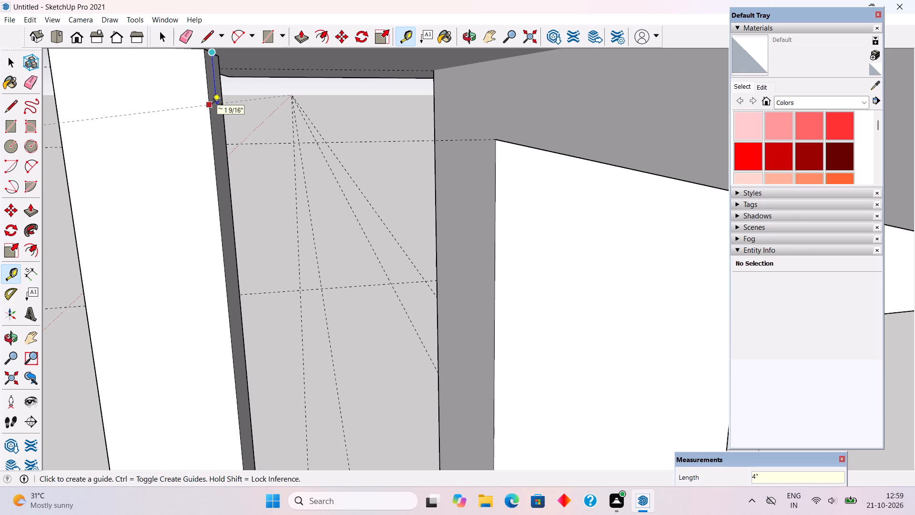
Draw a 4" line along the guide across the post's rear side and pull the square above it 10" toward the house.
{"action": "key", "text": "l"}
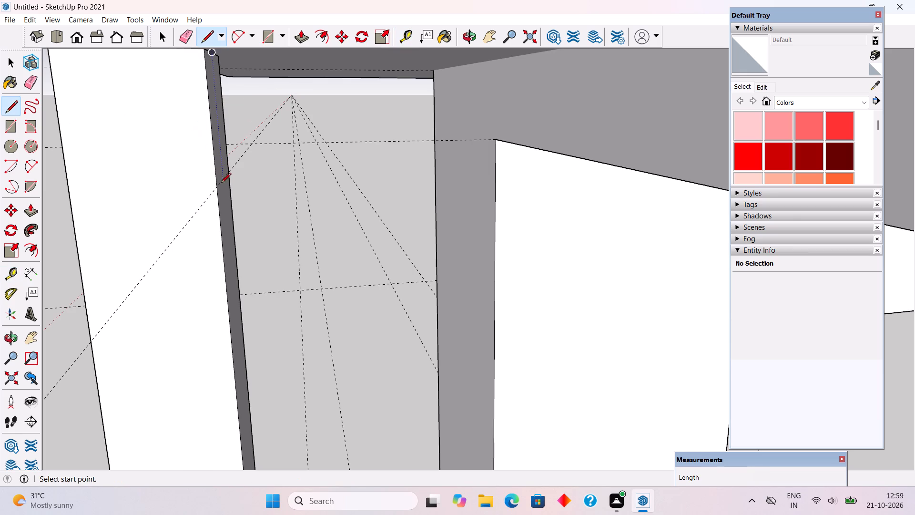
{"action": "left_click", "coordinate": [217, 190]}
{"action": "left_click", "coordinate": [229, 173]}
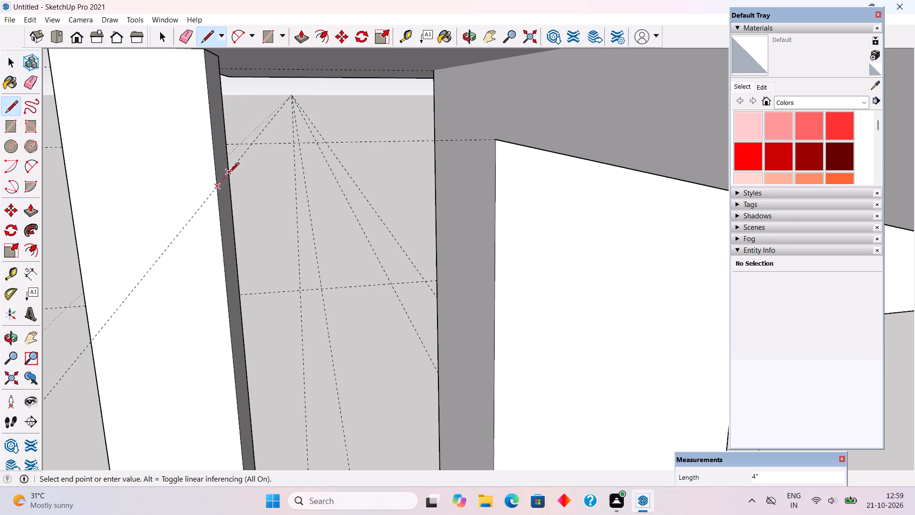
{"action": "key", "text": "p"}
{"action": "left_click", "coordinate": [223, 162]}
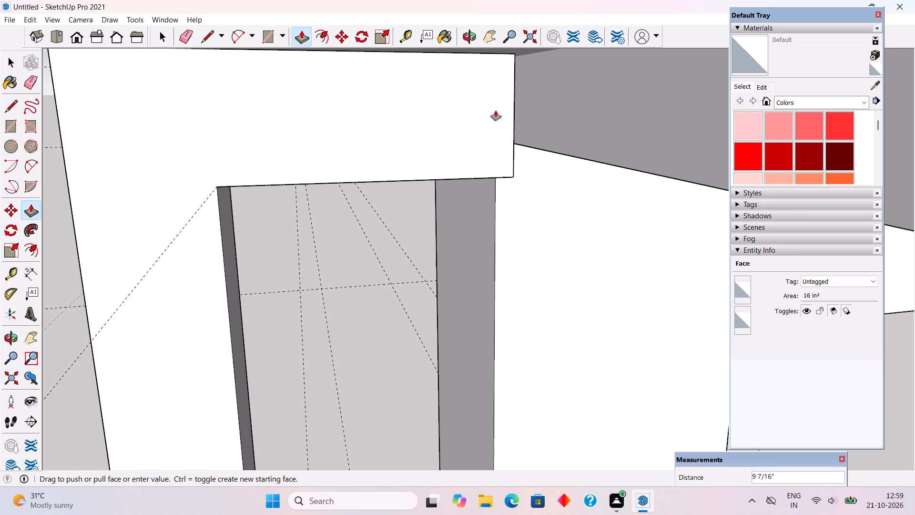
{"action": "left_click", "coordinate": [544, 122]}
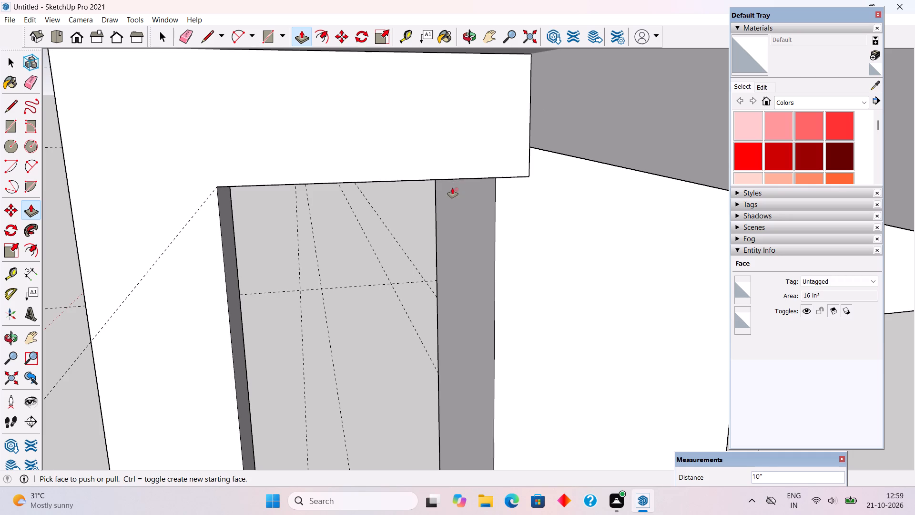
Push the underside of the post's top arm up about 2 3/16" to make the arm thinner.
{"action": "middle_click_drag", "start_coordinate": [457, 183], "coordinate": [442, 112]}
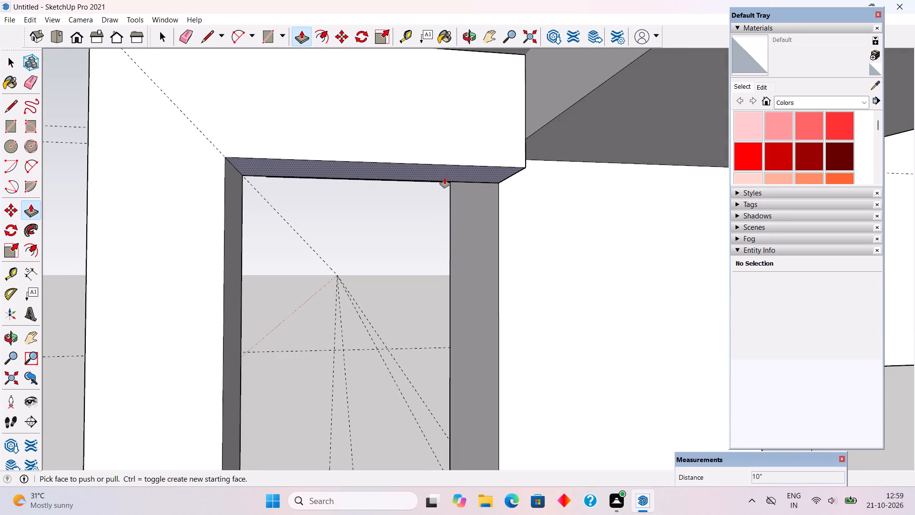
{"action": "left_click", "coordinate": [445, 174]}
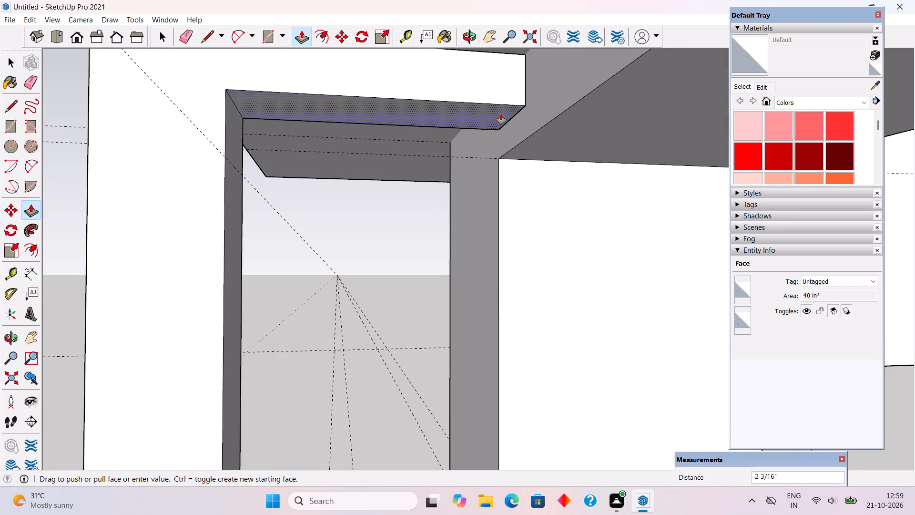
{"action": "left_click", "coordinate": [501, 114]}
Push the slim post's long rear face in by 1" below the top arm.
{"action": "scroll", "coordinate": [510, 145], "scroll_direction": "down", "scroll_amount": 20}
{"action": "scroll", "coordinate": [510, 145], "scroll_direction": "down", "scroll_amount": 1}
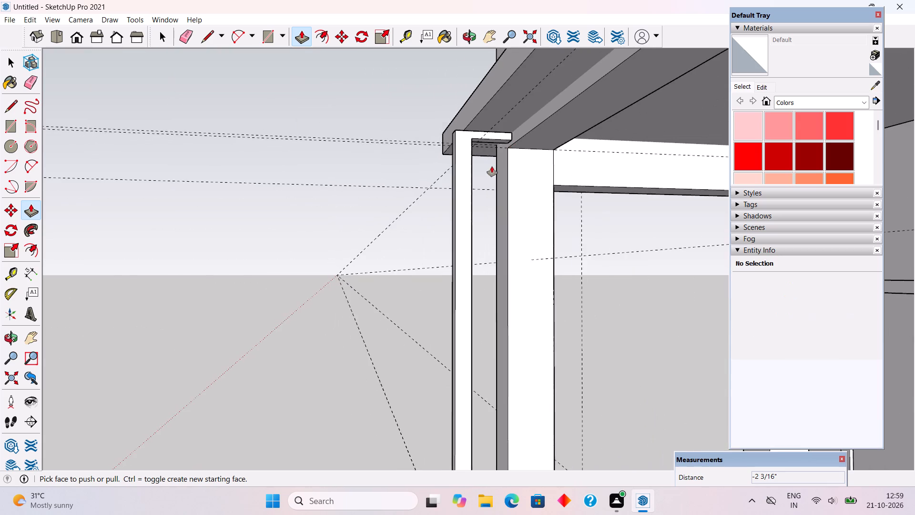
{"action": "scroll", "coordinate": [455, 210], "scroll_direction": "down", "scroll_amount": 3}
{"action": "middle_click_drag", "start_coordinate": [462, 242], "coordinate": [774, 252]}
{"action": "middle_click_drag", "start_coordinate": [538, 269], "coordinate": [640, 275]}
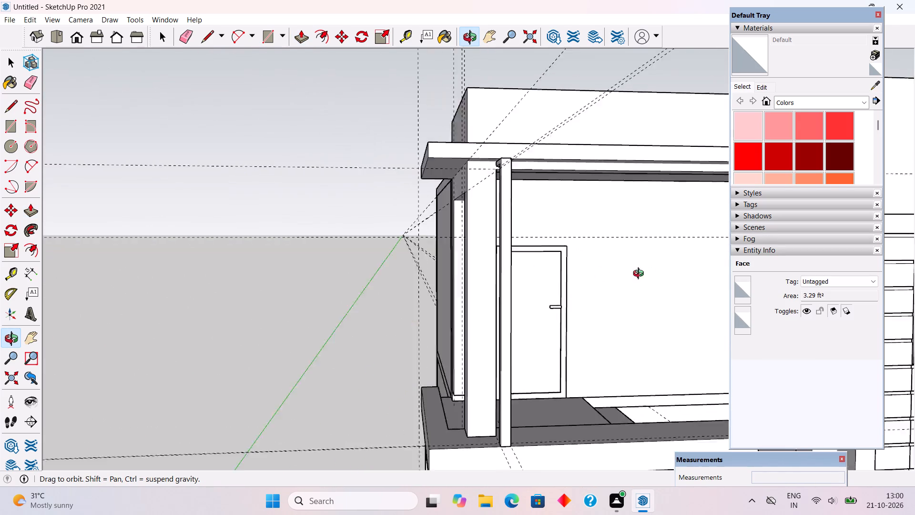
{"action": "middle_click_drag", "start_coordinate": [640, 275], "coordinate": [738, 259]}
{"action": "scroll", "coordinate": [733, 270], "scroll_direction": "down", "scroll_amount": 4}
{"action": "scroll", "coordinate": [585, 168], "scroll_direction": "up", "scroll_amount": 4}
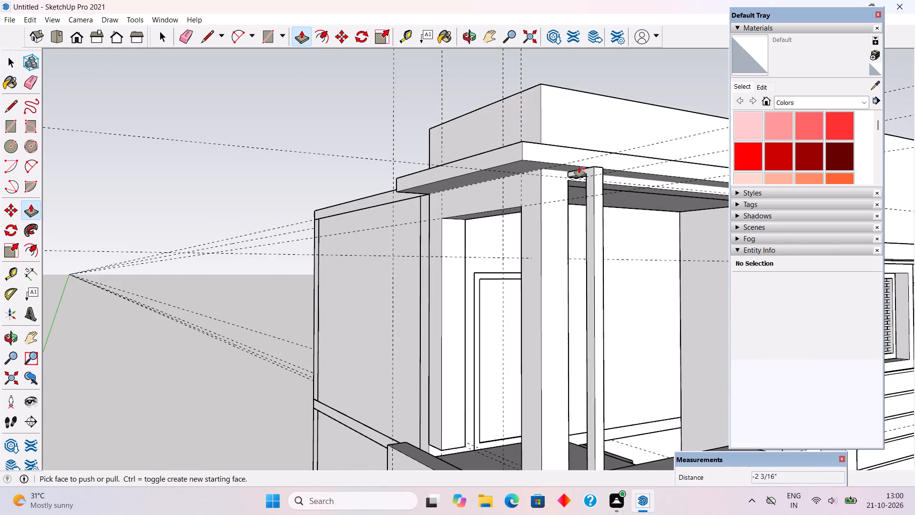
{"action": "scroll", "coordinate": [579, 174], "scroll_direction": "up", "scroll_amount": 10}
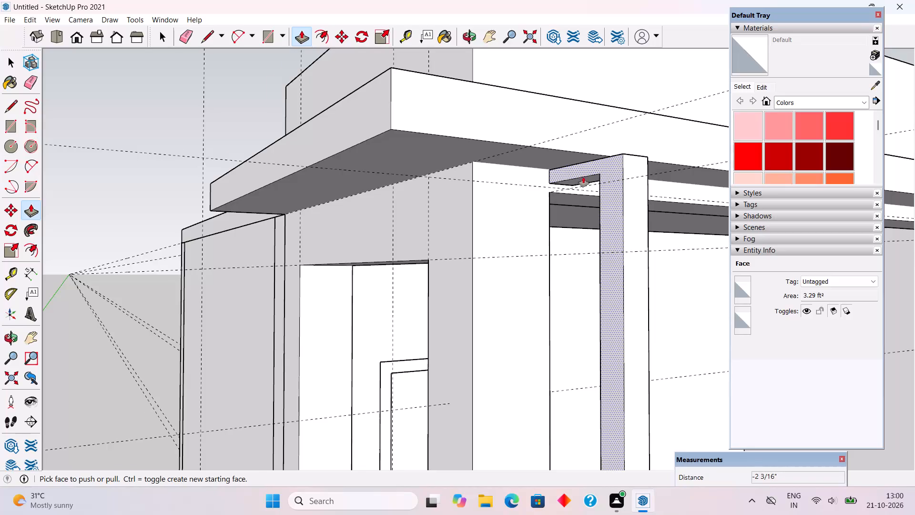
{"action": "middle_click_drag", "start_coordinate": [615, 230], "coordinate": [819, 262]}
{"action": "middle_click_drag", "start_coordinate": [557, 281], "coordinate": [638, 275]}
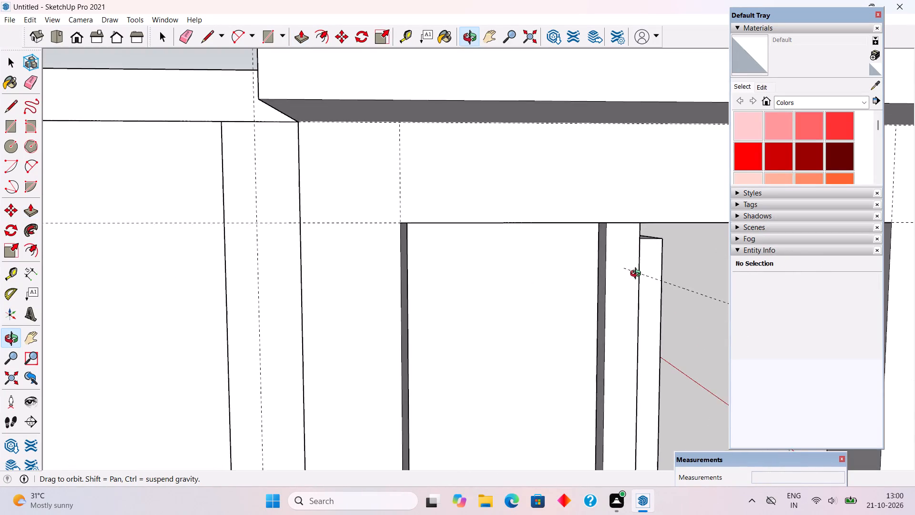
{"action": "middle_click_drag", "start_coordinate": [638, 275], "coordinate": [285, 294]}
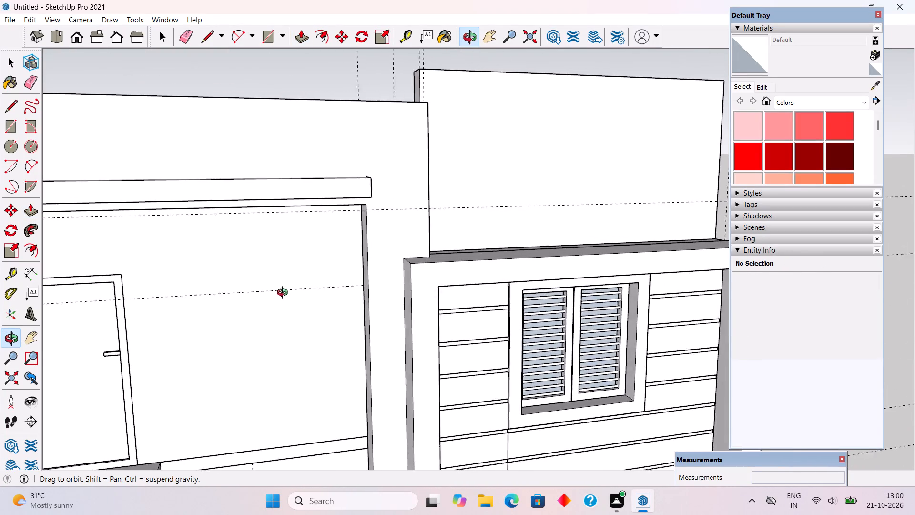
{"action": "middle_click_drag", "start_coordinate": [285, 294], "coordinate": [290, 270]}
{"action": "scroll", "coordinate": [291, 268], "scroll_direction": "down", "scroll_amount": 14}
{"action": "middle_click_drag", "start_coordinate": [214, 313], "coordinate": [664, 281]}
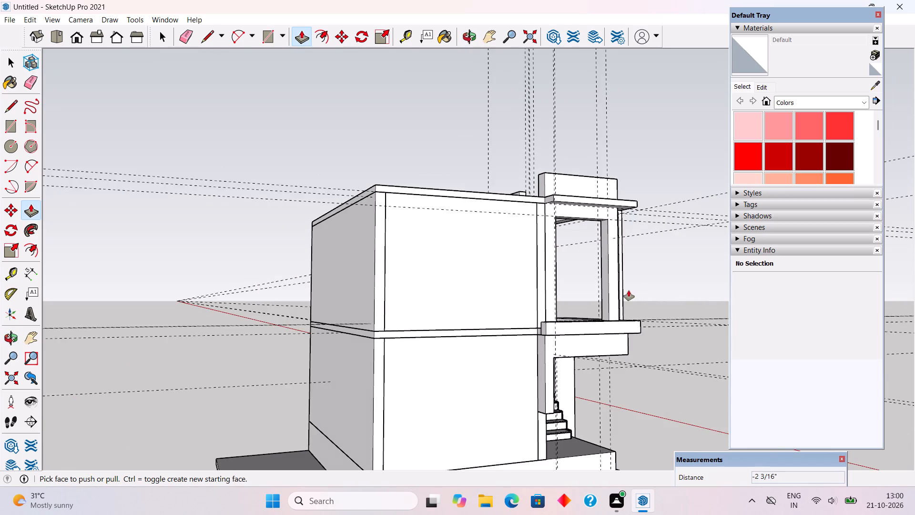
{"action": "scroll", "coordinate": [629, 290], "scroll_direction": "up", "scroll_amount": 14}
{"action": "left_click", "coordinate": [608, 283]}
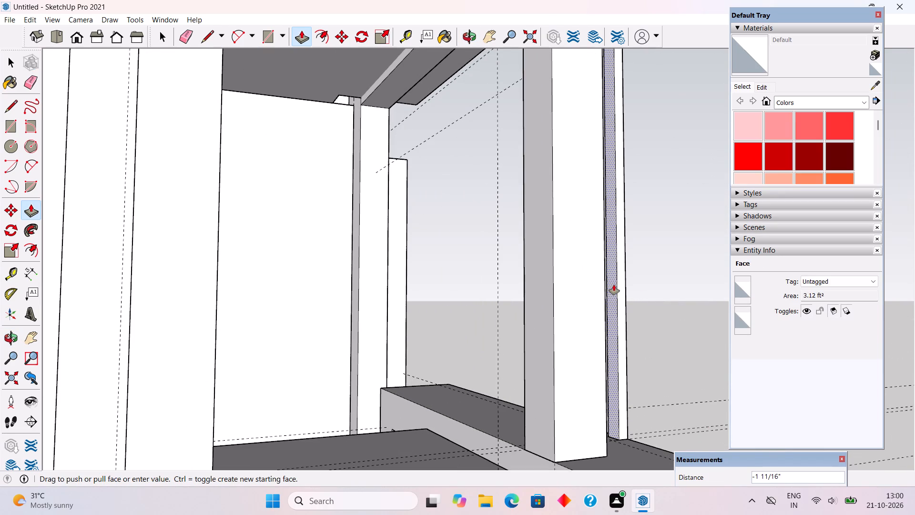
{"action": "type", "text": "1\""}
{"action": "key", "text": "Return"}
Make the whole slim post with its top arm a group.
{"action": "key", "text": "space"}
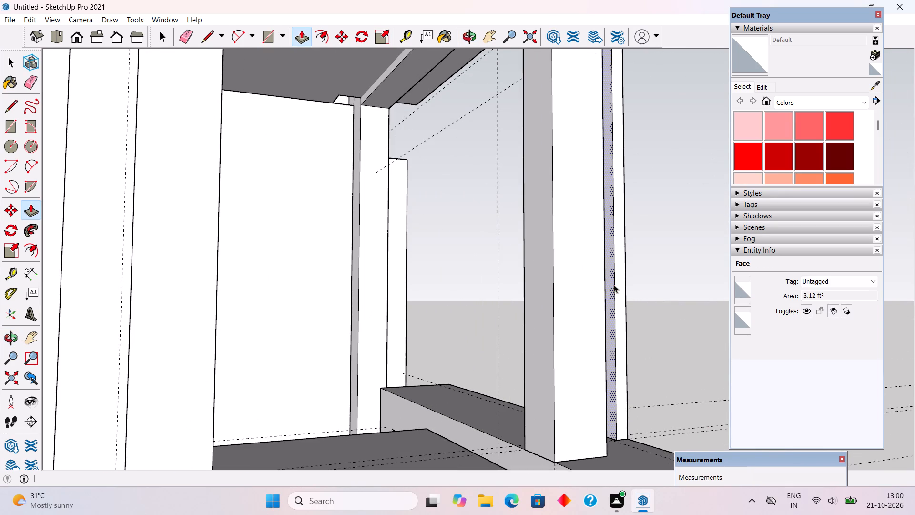
{"action": "triple_click", "coordinate": [624, 346]}
{"action": "right_click", "coordinate": [624, 346]}
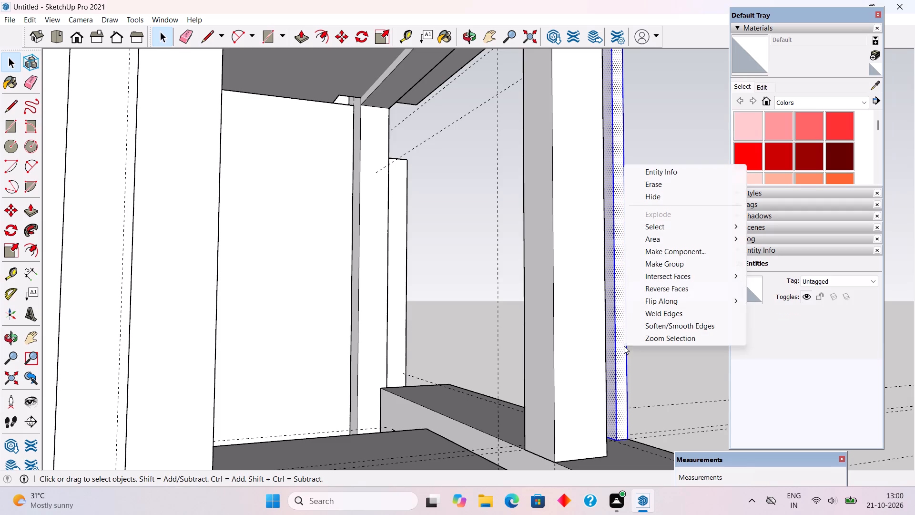
{"action": "left_click", "coordinate": [639, 265]}
{"action": "left_click", "coordinate": [672, 238]}
Copy the post group 7'6" along the balcony's front ledge toward the stairs and divide the distance into 7 equally spaced copies.
{"action": "middle_click_drag", "start_coordinate": [632, 309], "coordinate": [368, 324]}
{"action": "scroll", "coordinate": [368, 324], "scroll_direction": "down", "scroll_amount": 9}
{"action": "middle_click_drag", "start_coordinate": [319, 352], "coordinate": [78, 378]}
{"action": "scroll", "coordinate": [244, 330], "scroll_direction": "up", "scroll_amount": 7}
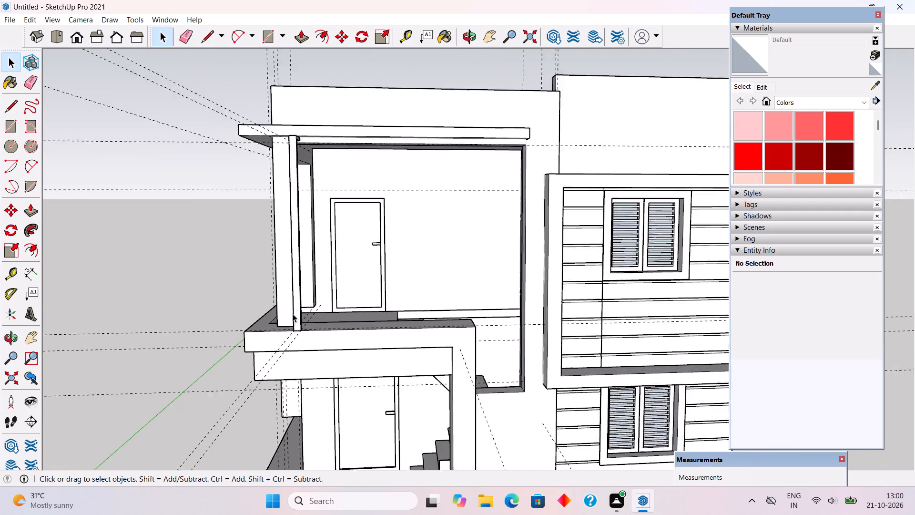
{"action": "scroll", "coordinate": [293, 314], "scroll_direction": "up", "scroll_amount": 7}
{"action": "scroll", "coordinate": [312, 352], "scroll_direction": "up", "scroll_amount": 2}
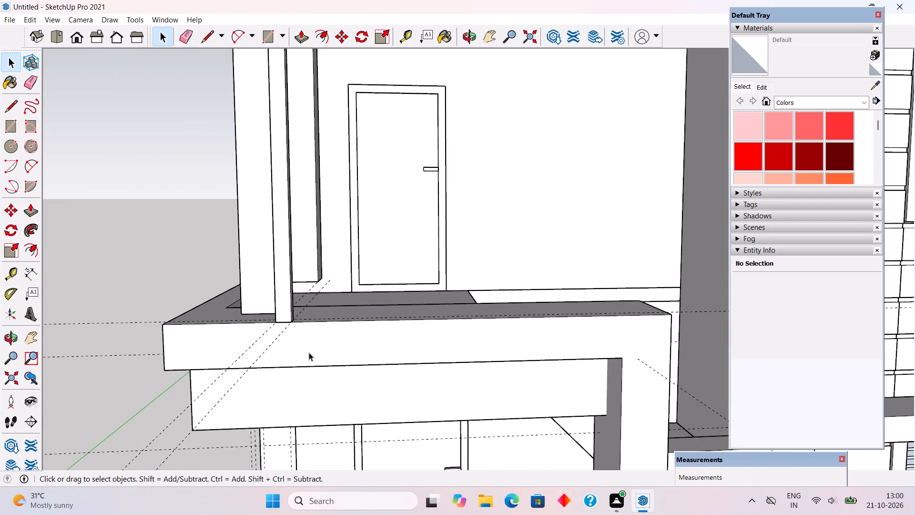
{"action": "scroll", "coordinate": [309, 352], "scroll_direction": "down", "scroll_amount": 3}
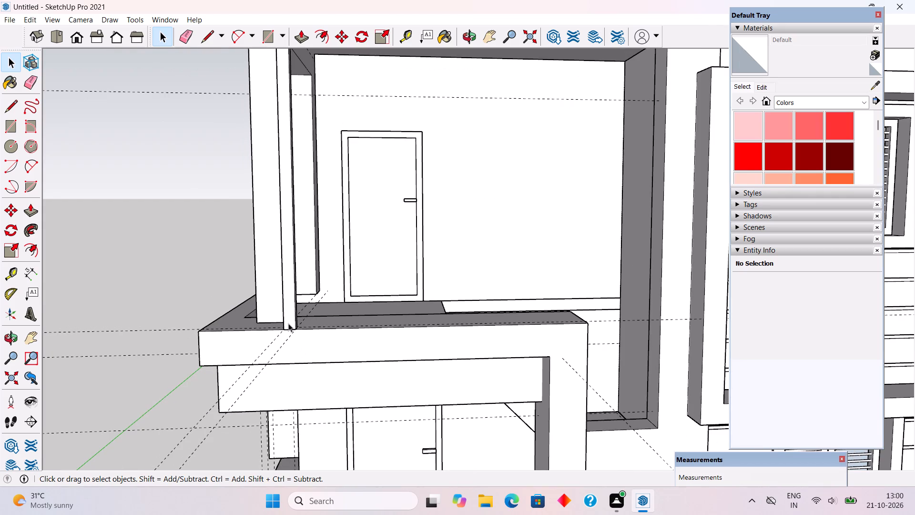
{"action": "left_click", "coordinate": [288, 323]}
{"action": "key", "text": "m"}
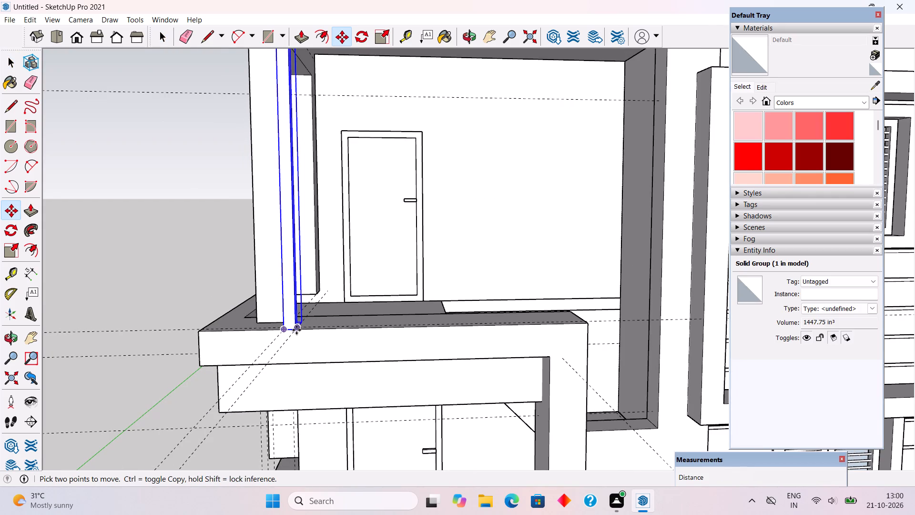
{"action": "left_click", "coordinate": [296, 330]}
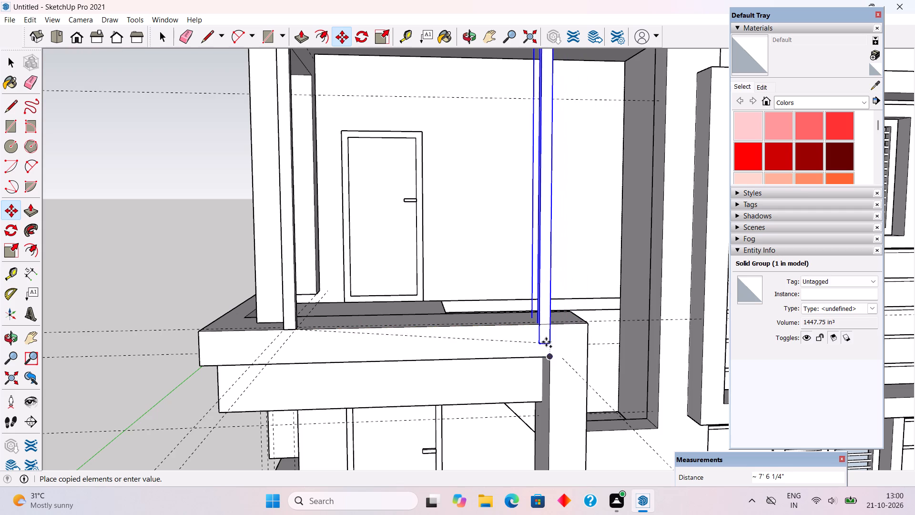
{"action": "left_click", "coordinate": [546, 322]}
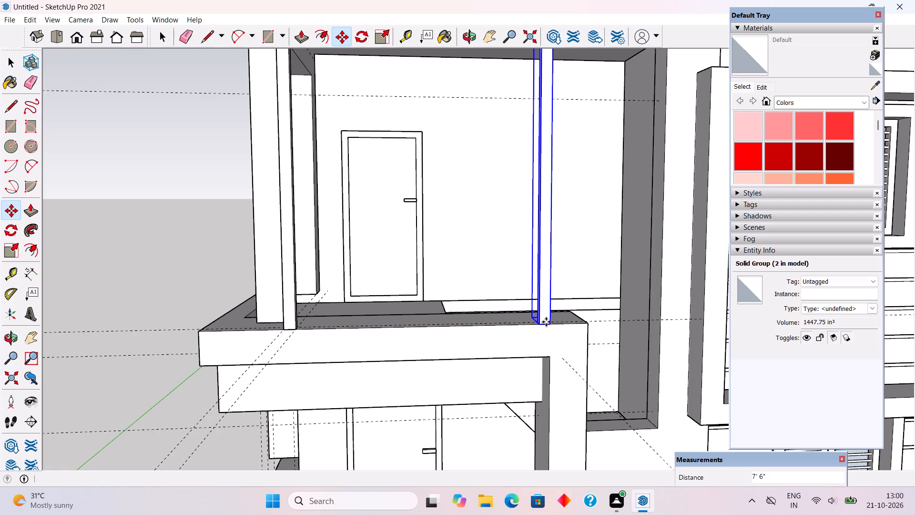
{"action": "key", "text": "slash"}
{"action": "key", "text": "7"}
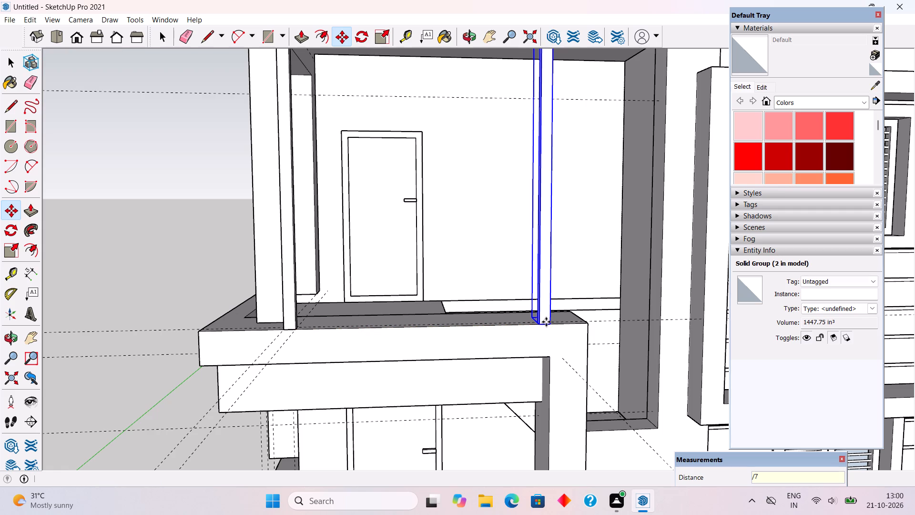
{"action": "key", "text": "Return"}
{"action": "key", "text": "space"}
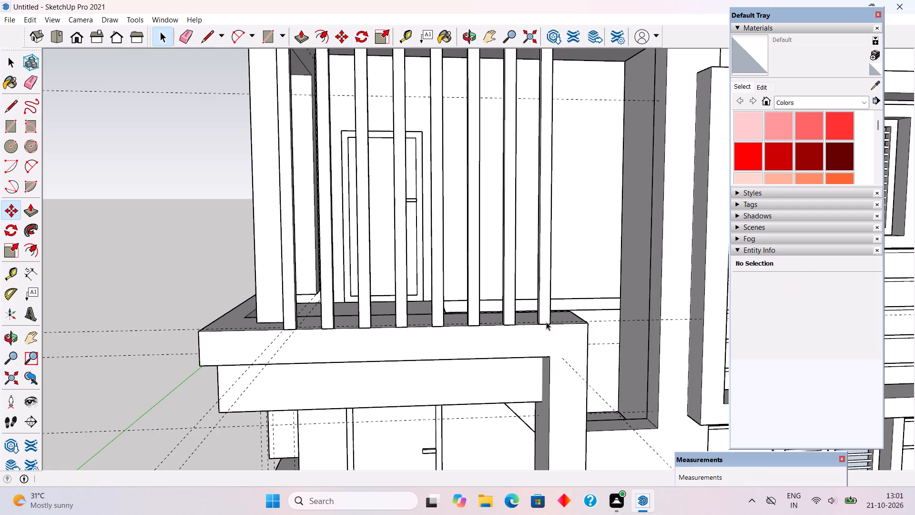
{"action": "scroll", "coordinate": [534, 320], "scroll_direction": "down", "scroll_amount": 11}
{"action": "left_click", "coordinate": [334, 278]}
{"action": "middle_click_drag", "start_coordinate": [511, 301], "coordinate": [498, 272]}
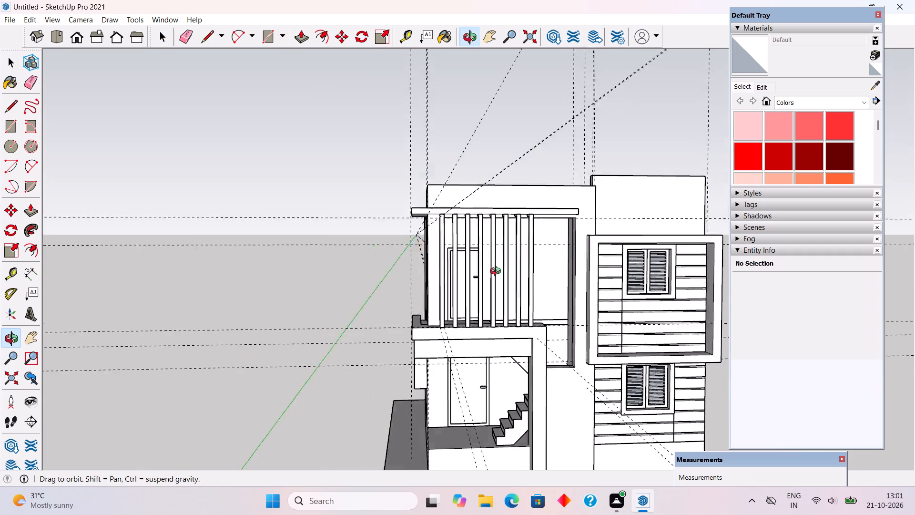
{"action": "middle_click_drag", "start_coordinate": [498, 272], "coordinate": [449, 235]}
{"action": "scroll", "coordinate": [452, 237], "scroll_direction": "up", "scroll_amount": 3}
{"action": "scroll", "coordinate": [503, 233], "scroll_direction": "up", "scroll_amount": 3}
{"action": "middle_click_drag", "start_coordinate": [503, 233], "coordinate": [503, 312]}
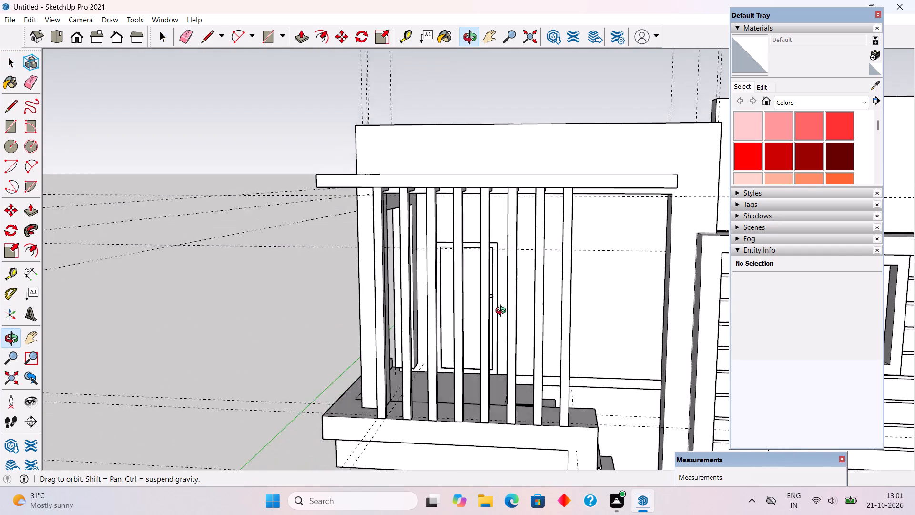
Examine the finished row of slim vertical posts on the upper balcony within the whole front facade.
{"action": "middle_click_drag", "start_coordinate": [503, 312], "coordinate": [570, 331]}
{"action": "scroll", "coordinate": [570, 331], "scroll_direction": "down", "scroll_amount": 3}
{"action": "middle_click_drag", "start_coordinate": [620, 309], "coordinate": [586, 231]}
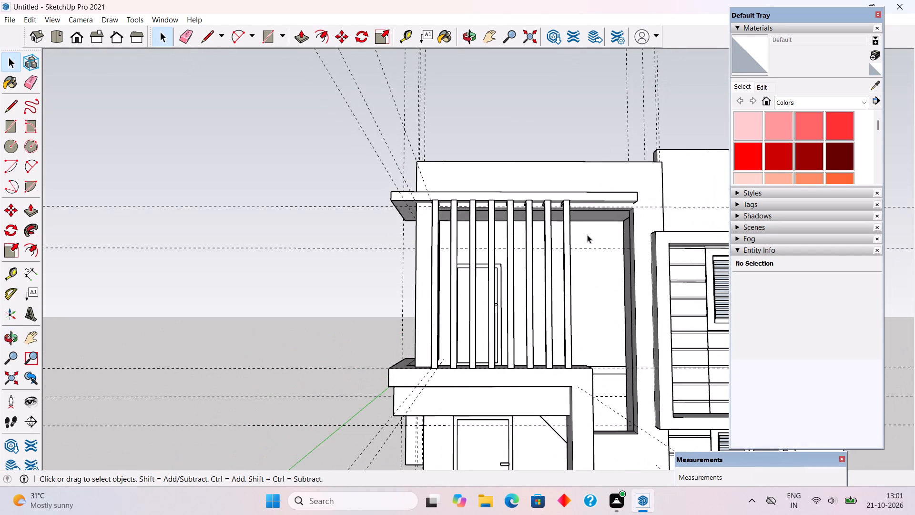
{"action": "scroll", "coordinate": [587, 235], "scroll_direction": "down", "scroll_amount": 2}
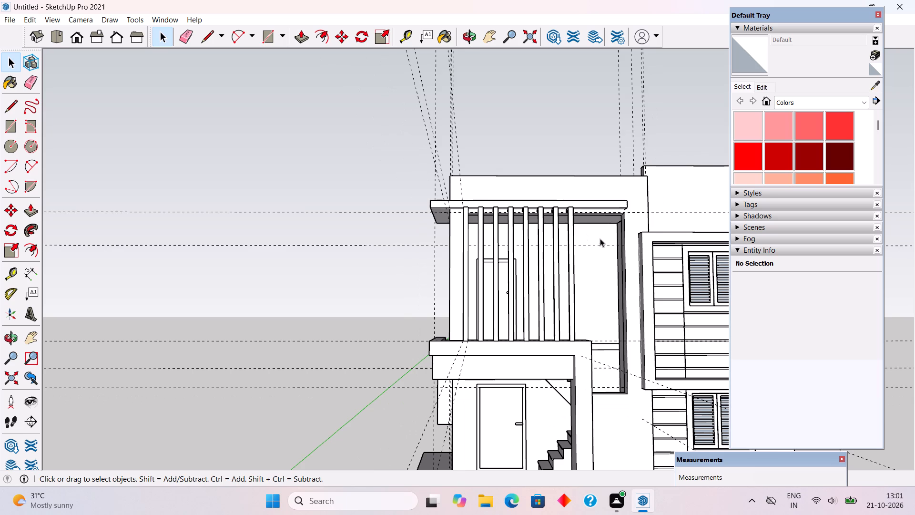
{"action": "middle_click_drag", "start_coordinate": [649, 262], "coordinate": [694, 274]}
{"action": "scroll", "coordinate": [696, 271], "scroll_direction": "down", "scroll_amount": 3}
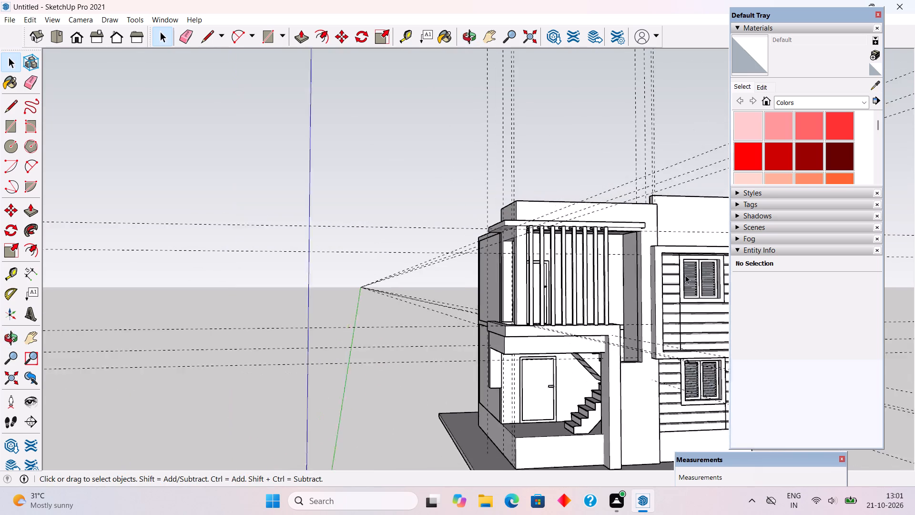
{"action": "scroll", "coordinate": [685, 275], "scroll_direction": "down", "scroll_amount": 1}
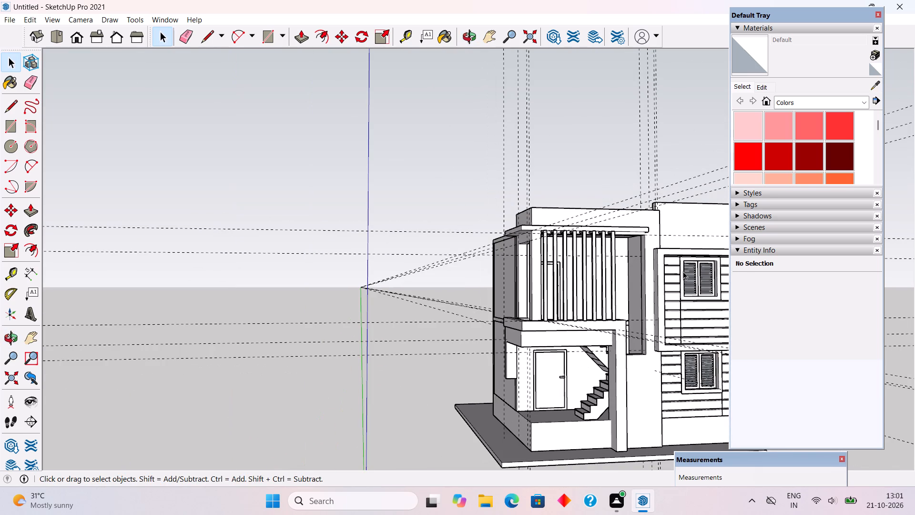
{"action": "scroll", "coordinate": [682, 268], "scroll_direction": "up", "scroll_amount": 2}
{"action": "scroll", "coordinate": [603, 460], "scroll_direction": "up", "scroll_amount": 5}
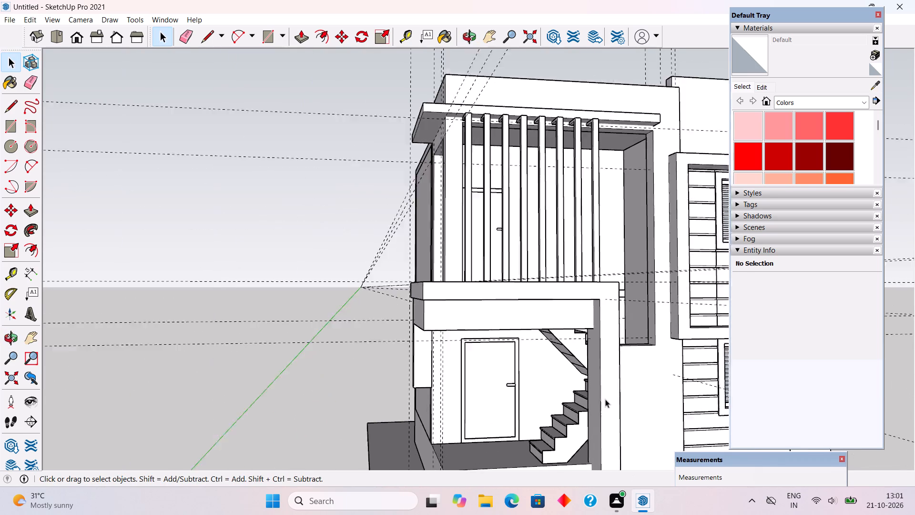
{"action": "middle_click_drag", "start_coordinate": [640, 335], "coordinate": [676, 356]}
{"action": "scroll", "coordinate": [678, 356], "scroll_direction": "down", "scroll_amount": 1}
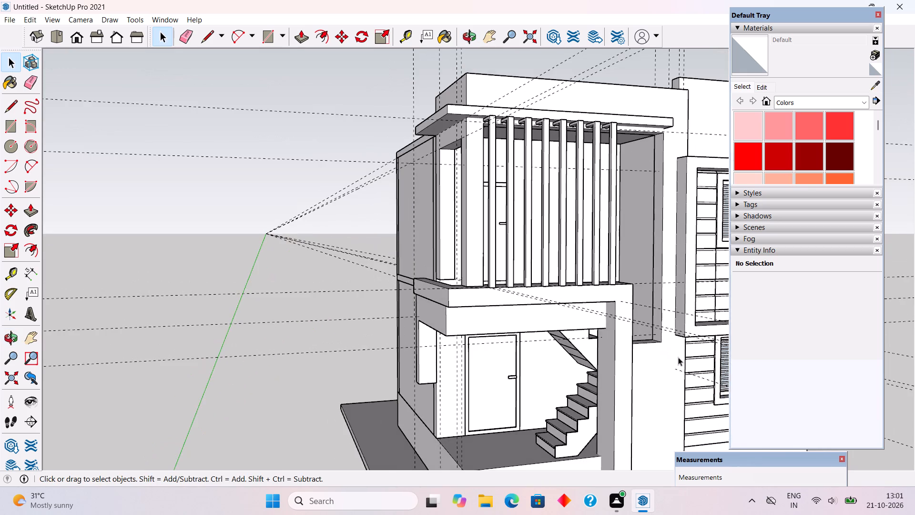
{"action": "scroll", "coordinate": [675, 357], "scroll_direction": "down", "scroll_amount": 3}
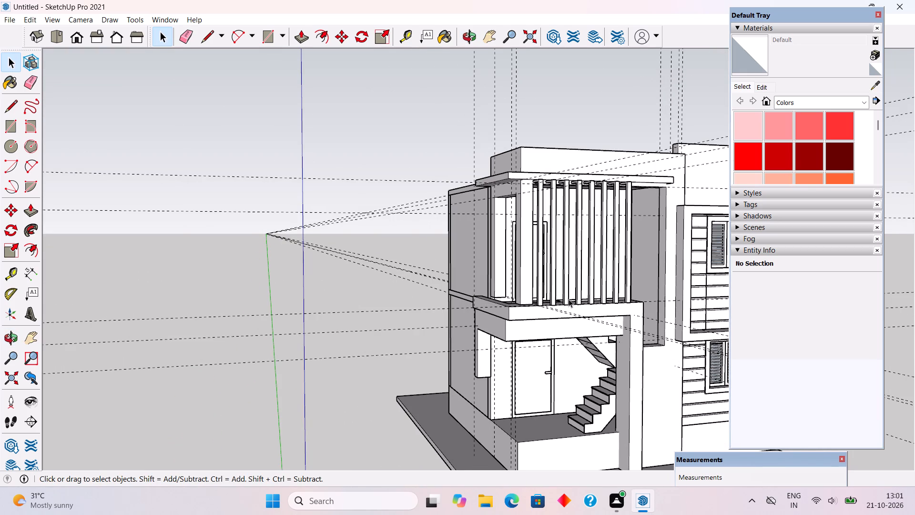
{"action": "scroll", "coordinate": [555, 308], "scroll_direction": "down", "scroll_amount": 3}
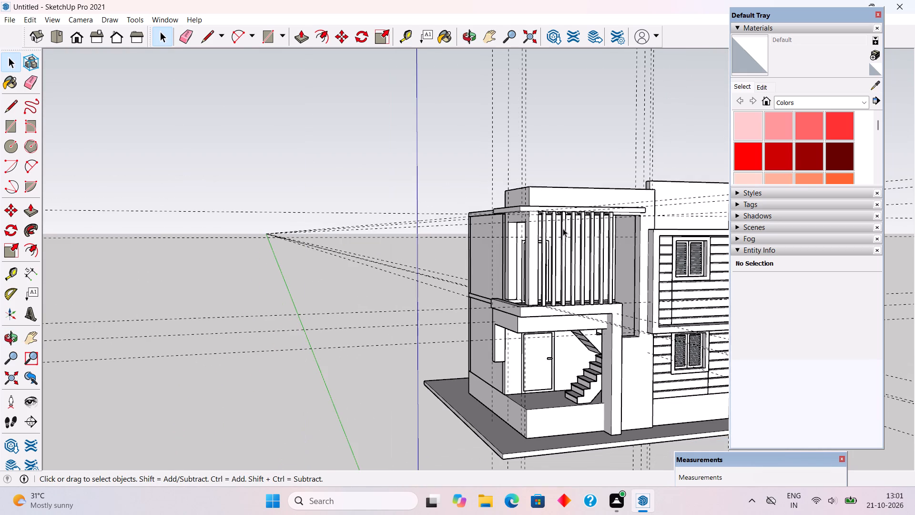
Pull the top face of the roof slab up by 6".
{"action": "middle_click_drag", "start_coordinate": [626, 243], "coordinate": [660, 337]}
{"action": "middle_click_drag", "start_coordinate": [530, 245], "coordinate": [554, 368]}
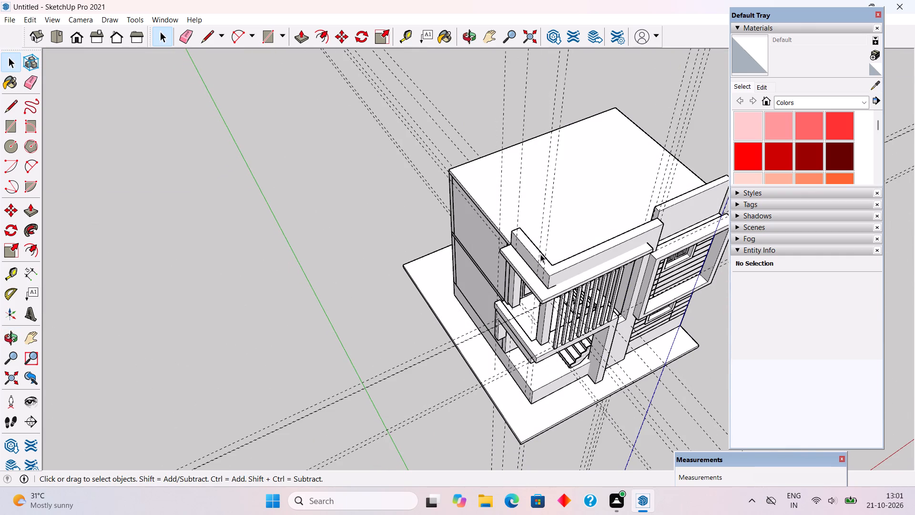
{"action": "triple_click", "coordinate": [562, 246]}
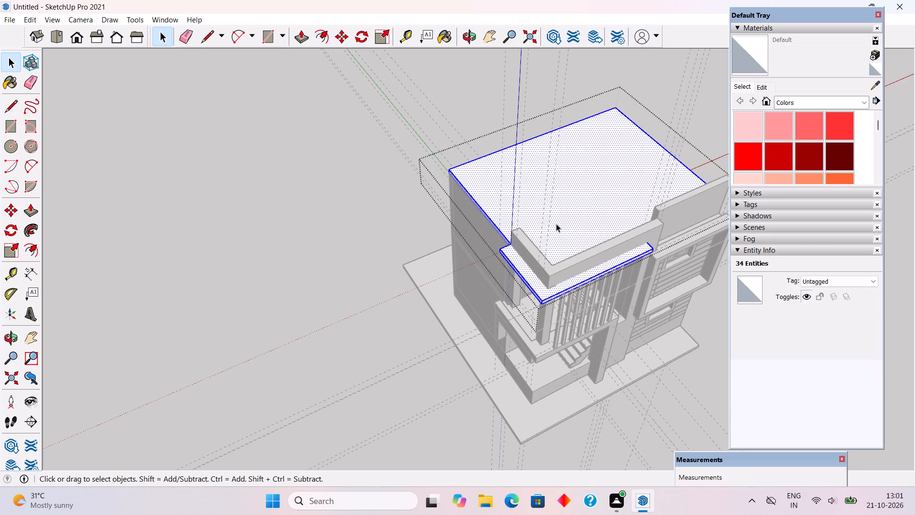
{"action": "scroll", "coordinate": [550, 260], "scroll_direction": "up", "scroll_amount": 4}
{"action": "key", "text": "p"}
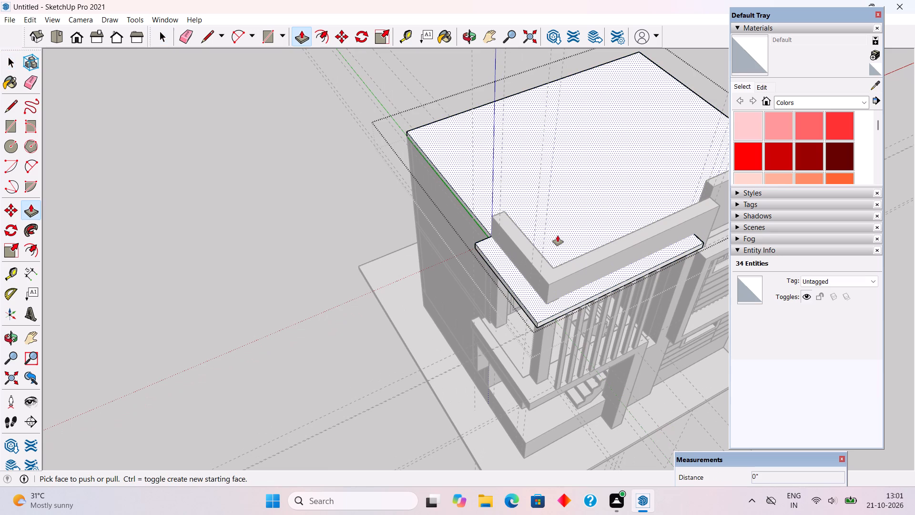
{"action": "left_click", "coordinate": [558, 236]}
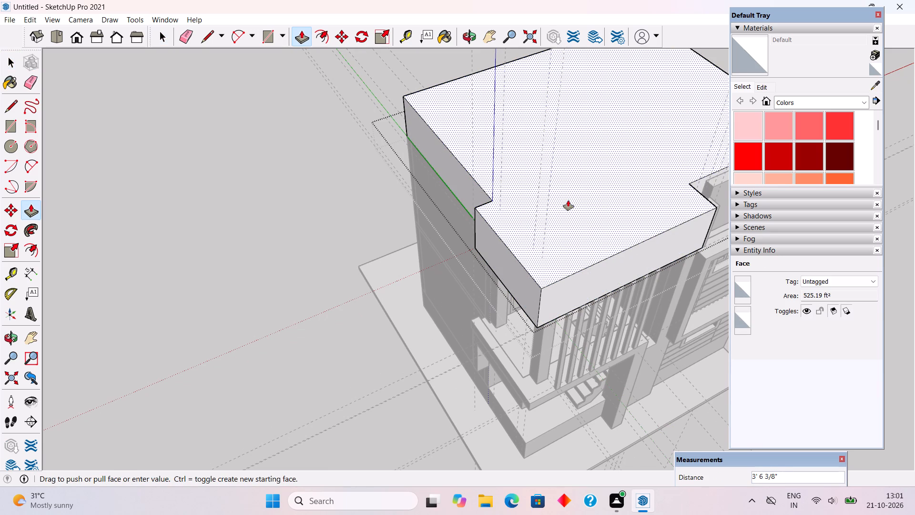
{"action": "type", "text": "6\""}
{"action": "key", "text": "Return"}
{"action": "key", "text": "space"}
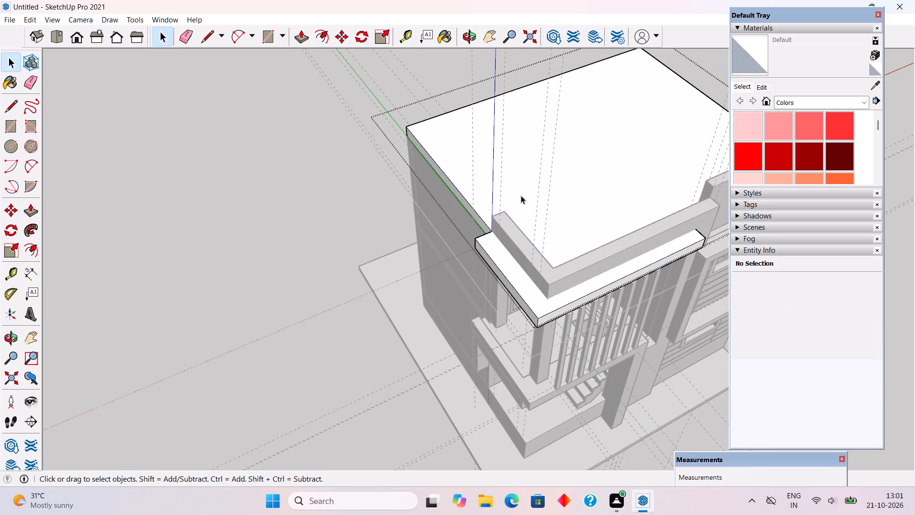
{"action": "left_click", "coordinate": [334, 223]}
Pull the roof slab's top face up by a further 2".
{"action": "middle_click_drag", "start_coordinate": [616, 371], "coordinate": [474, 184]}
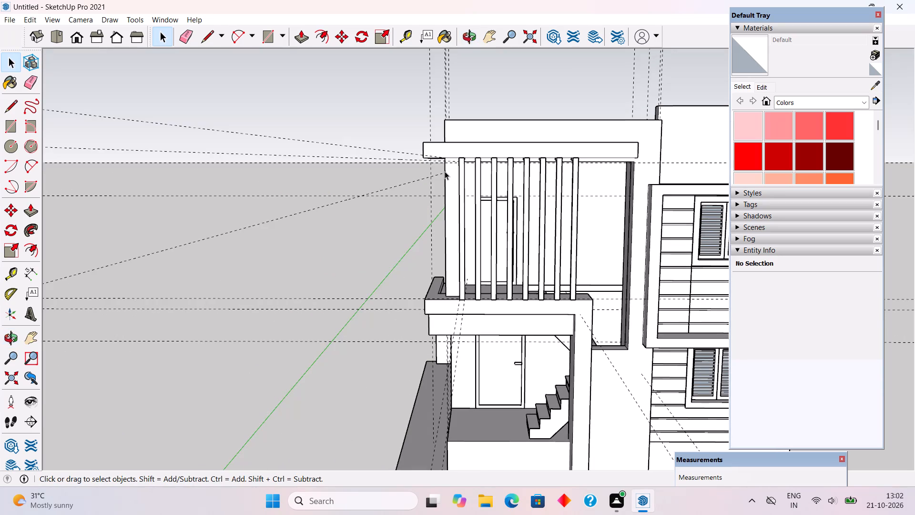
{"action": "middle_click_drag", "start_coordinate": [446, 178], "coordinate": [562, 175]}
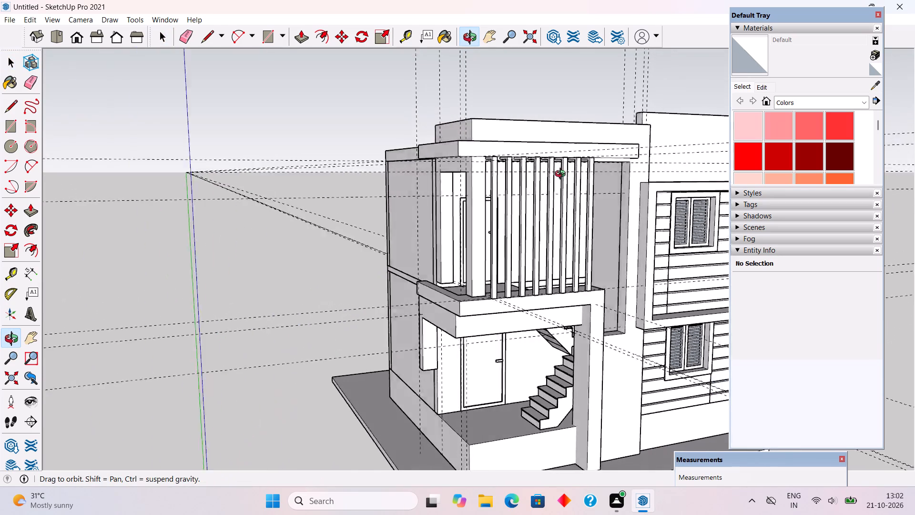
{"action": "middle_click_drag", "start_coordinate": [562, 175], "coordinate": [660, 210]}
{"action": "scroll", "coordinate": [502, 177], "scroll_direction": "up", "scroll_amount": 5}
{"action": "middle_click_drag", "start_coordinate": [478, 176], "coordinate": [569, 283]}
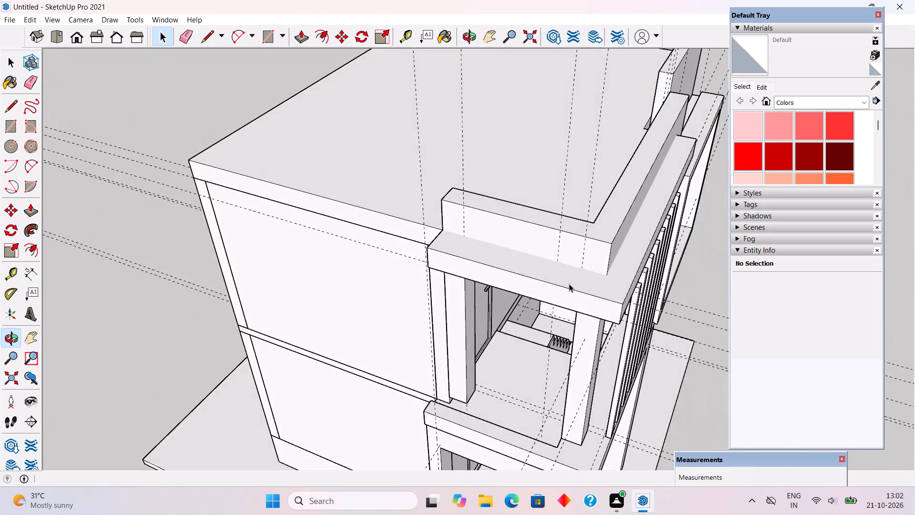
{"action": "scroll", "coordinate": [544, 263], "scroll_direction": "up", "scroll_amount": 4}
{"action": "double_click", "coordinate": [548, 279]}
{"action": "left_click", "coordinate": [549, 279]}
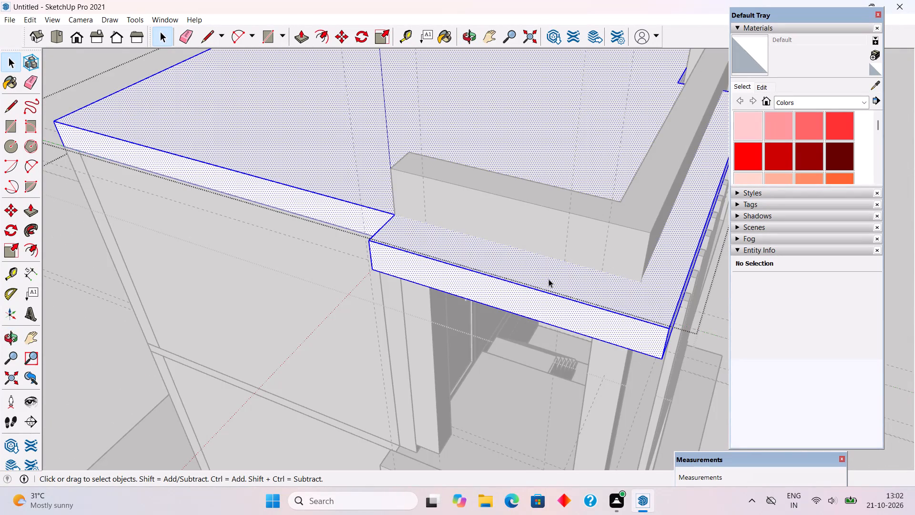
{"action": "key", "text": "p"}
{"action": "left_click", "coordinate": [552, 273]}
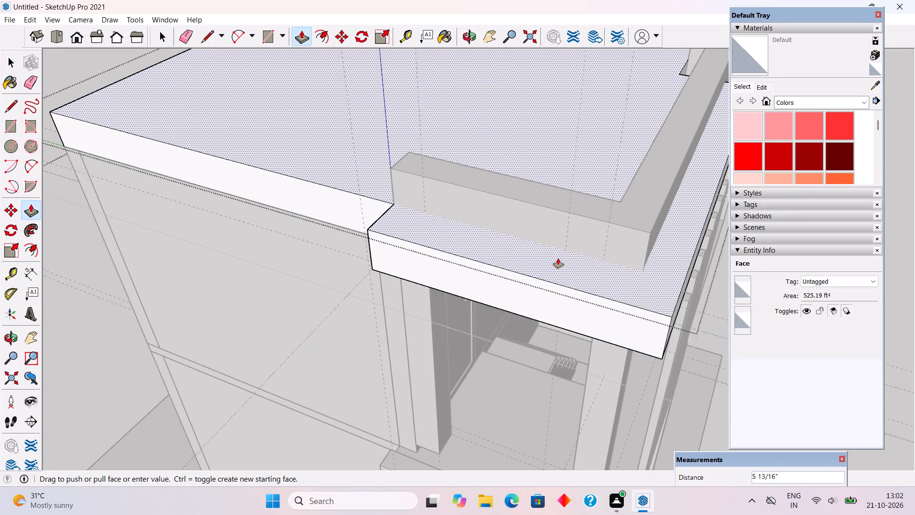
{"action": "type", "text": "2\""}
{"action": "key", "text": "Return"}
{"action": "key", "text": "space"}
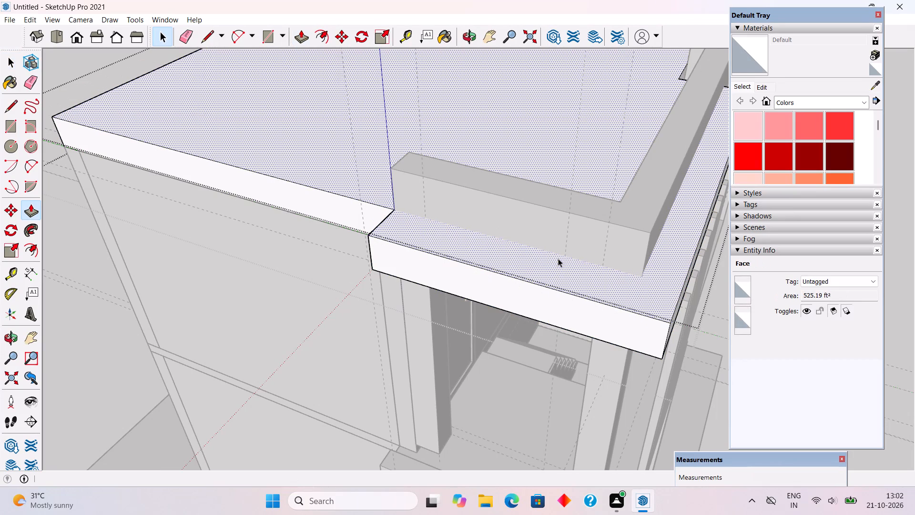
Push the roof slab's edge face above the side wall beside the balcony inward by 9".
{"action": "scroll", "coordinate": [558, 258], "scroll_direction": "down", "scroll_amount": 7}
{"action": "middle_click_drag", "start_coordinate": [447, 268], "coordinate": [677, 222]}
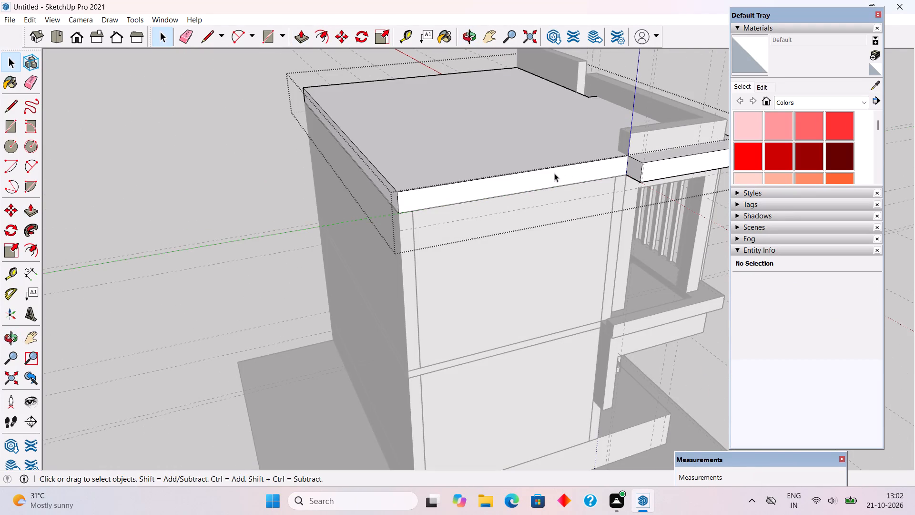
{"action": "triple_click", "coordinate": [554, 174]}
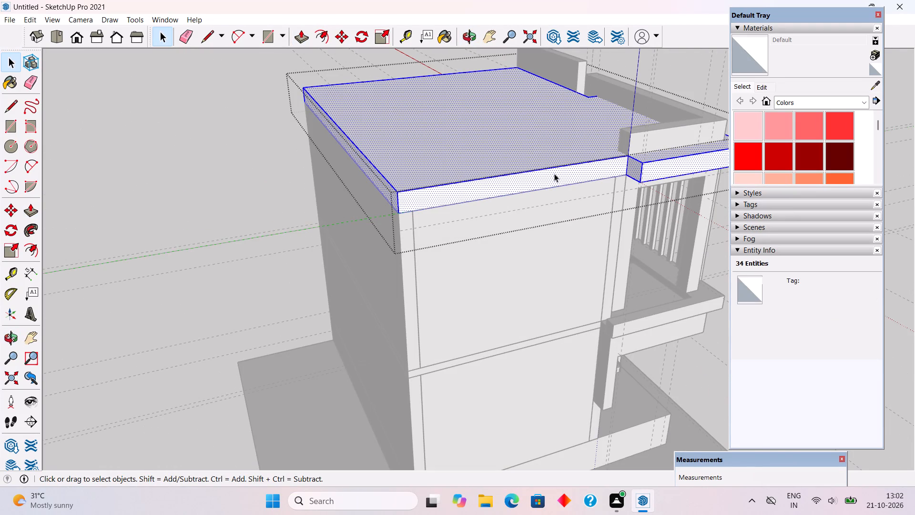
{"action": "left_click", "coordinate": [223, 258]}
{"action": "triple_click", "coordinate": [491, 187]}
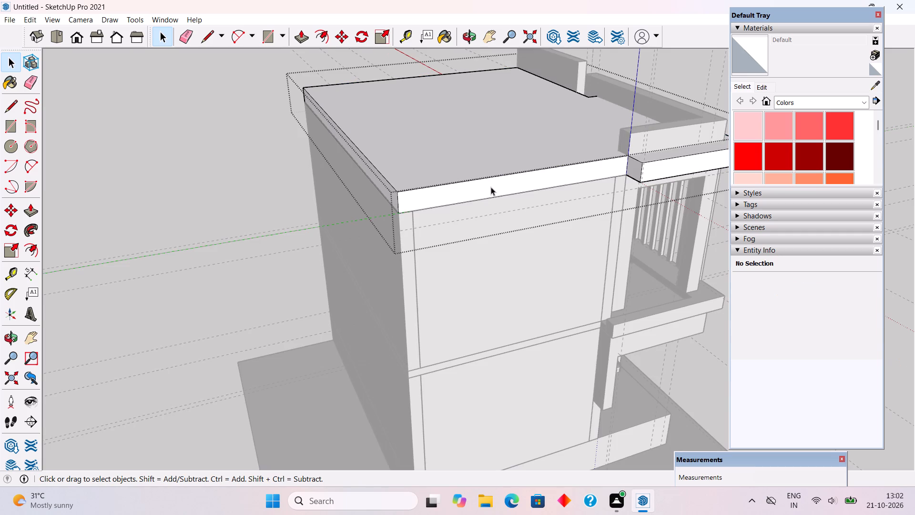
{"action": "key", "text": "p"}
{"action": "left_click", "coordinate": [500, 183]}
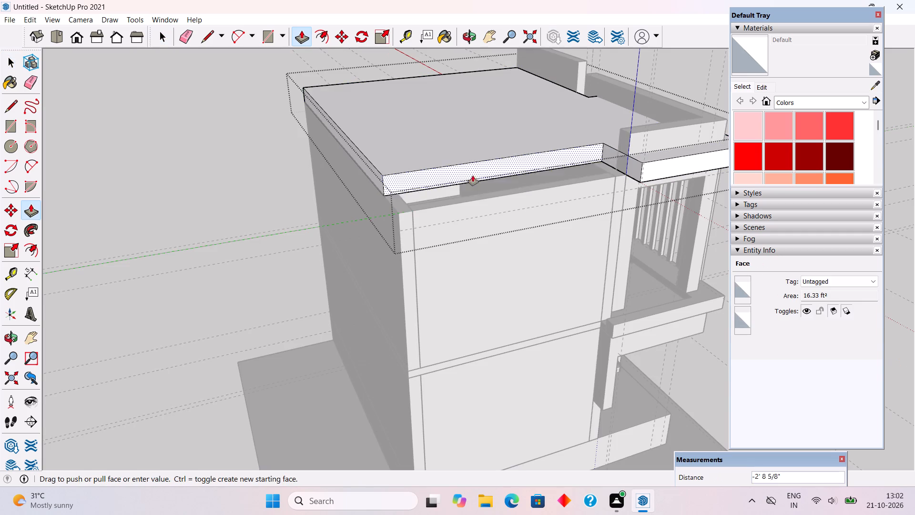
{"action": "left_click", "coordinate": [457, 196]}
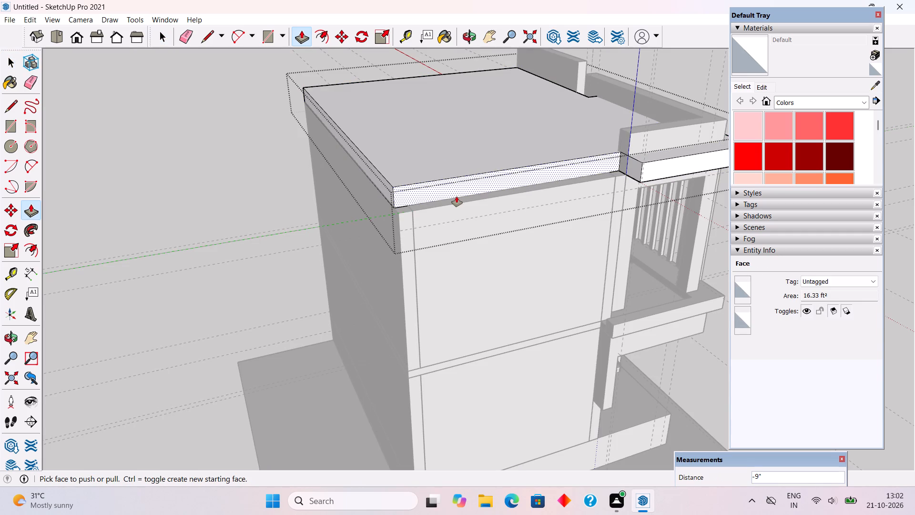
{"action": "key", "text": "space"}
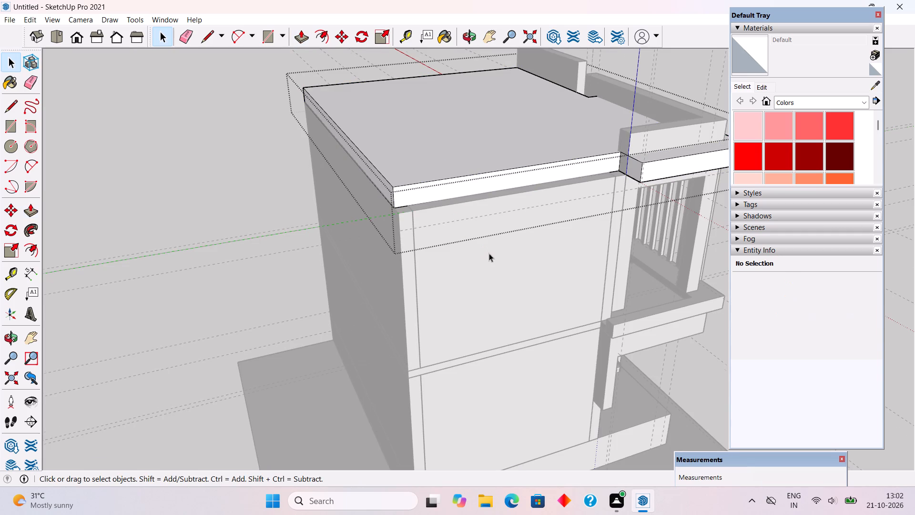
{"action": "scroll", "coordinate": [489, 253], "scroll_direction": "down", "scroll_amount": 5}
{"action": "scroll", "coordinate": [439, 266], "scroll_direction": "down", "scroll_amount": 3}
{"action": "left_click", "coordinate": [318, 212]}
Push the roof slab's rear edge face inward by 9" to the inner face of the rear wall.
{"action": "middle_click_drag", "start_coordinate": [457, 241], "coordinate": [582, 296]}
{"action": "scroll", "coordinate": [446, 268], "scroll_direction": "up", "scroll_amount": 5}
{"action": "middle_click_drag", "start_coordinate": [569, 272], "coordinate": [572, 296]}
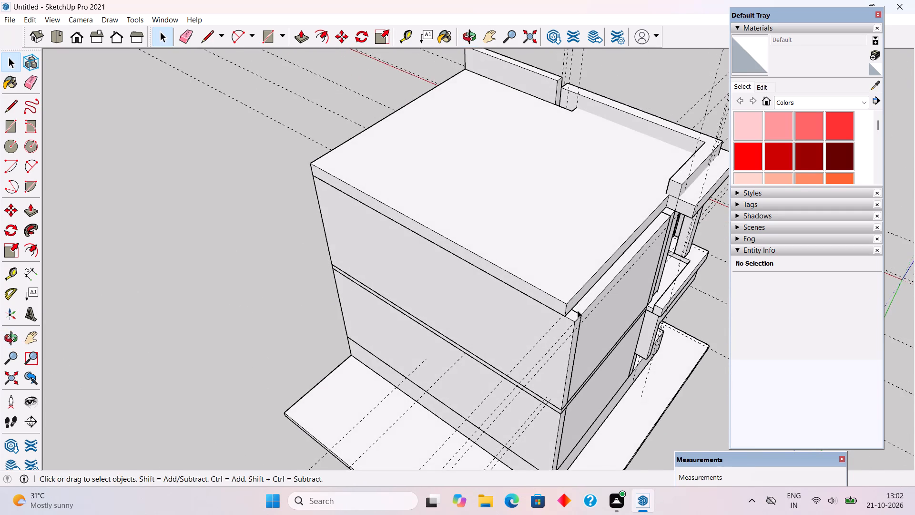
{"action": "scroll", "coordinate": [579, 305], "scroll_direction": "up", "scroll_amount": 3}
{"action": "triple_click", "coordinate": [554, 306]}
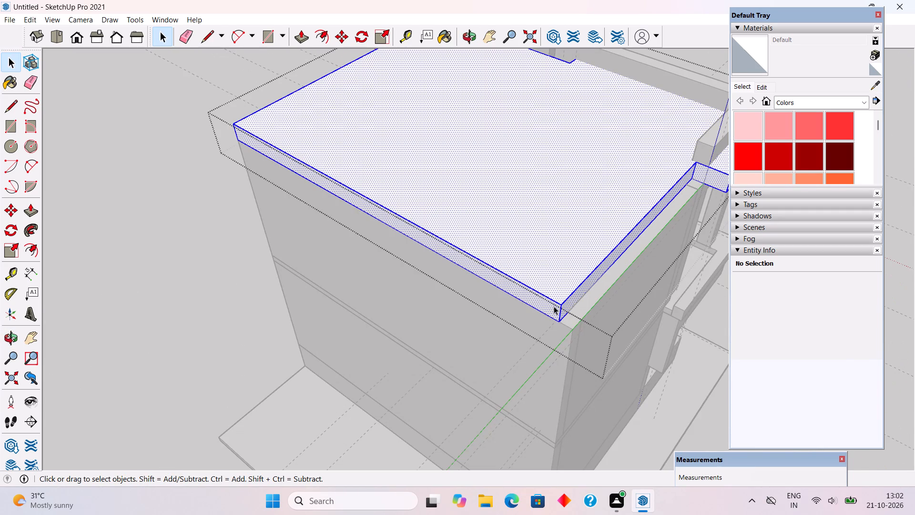
{"action": "key", "text": "p"}
{"action": "left_click", "coordinate": [554, 306]}
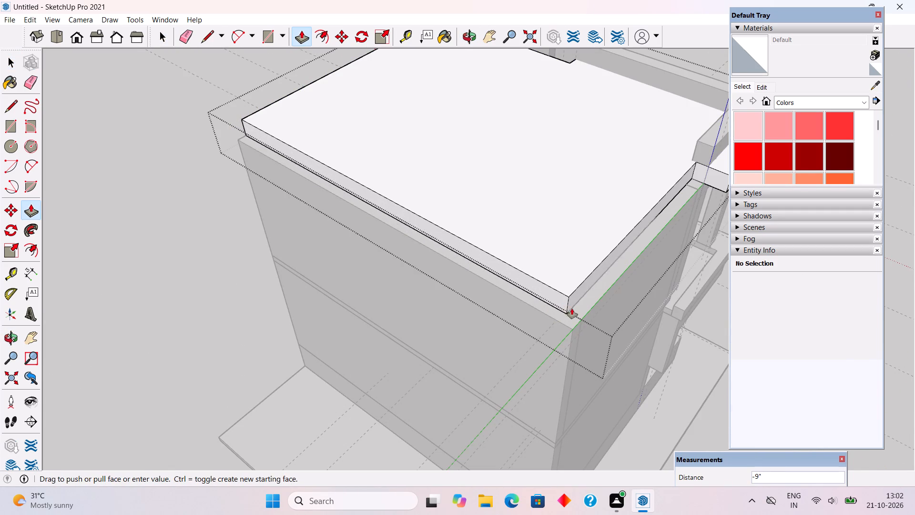
{"action": "scroll", "coordinate": [571, 313], "scroll_direction": "up", "scroll_amount": 9}
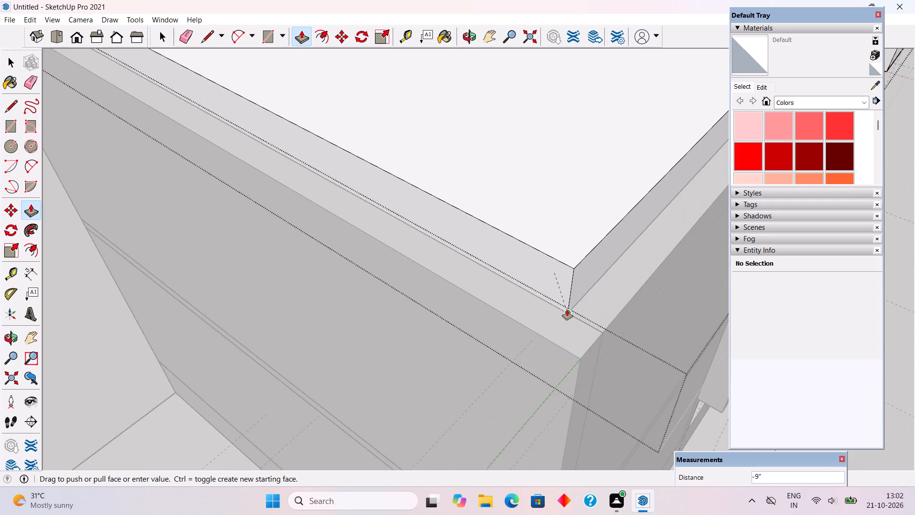
{"action": "scroll", "coordinate": [568, 310], "scroll_direction": "up", "scroll_amount": 5}
{"action": "left_click", "coordinate": [569, 312]}
Push the roof slab's edge face on the side opposite the balcony inward by 9".
{"action": "scroll", "coordinate": [558, 318], "scroll_direction": "down", "scroll_amount": 16}
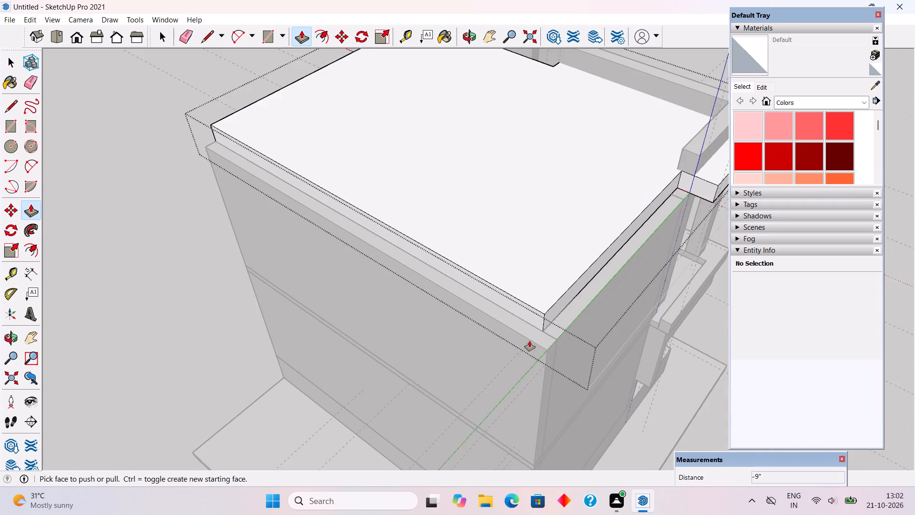
{"action": "scroll", "coordinate": [529, 341], "scroll_direction": "down", "scroll_amount": 5}
{"action": "middle_click_drag", "start_coordinate": [283, 326], "coordinate": [618, 331]}
{"action": "scroll", "coordinate": [493, 291], "scroll_direction": "up", "scroll_amount": 7}
{"action": "left_click", "coordinate": [488, 282]}
{"action": "left_click", "coordinate": [510, 292]}
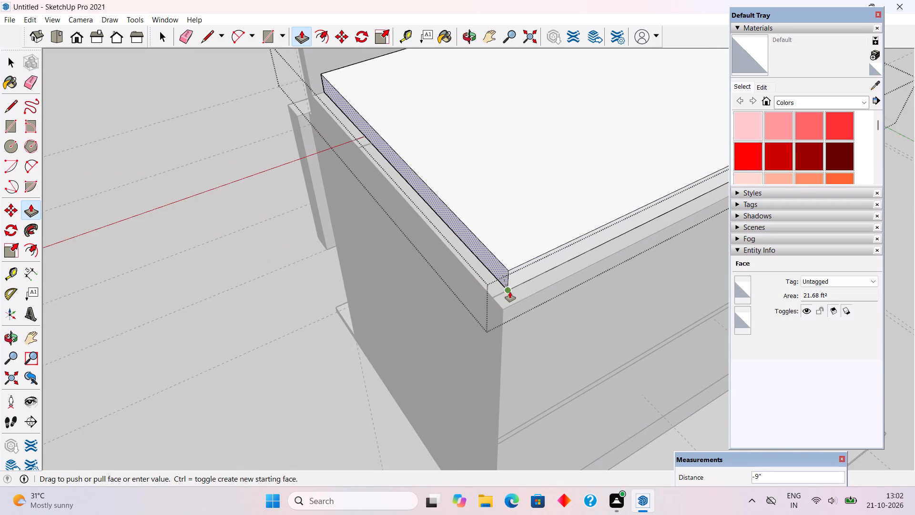
{"action": "key", "text": "space"}
{"action": "left_click", "coordinate": [352, 380]}
Pull the top face of the side wall opposite the balcony up 1'2", level with the roof slab's top.
{"action": "middle_click_drag", "start_coordinate": [518, 372], "coordinate": [490, 385]}
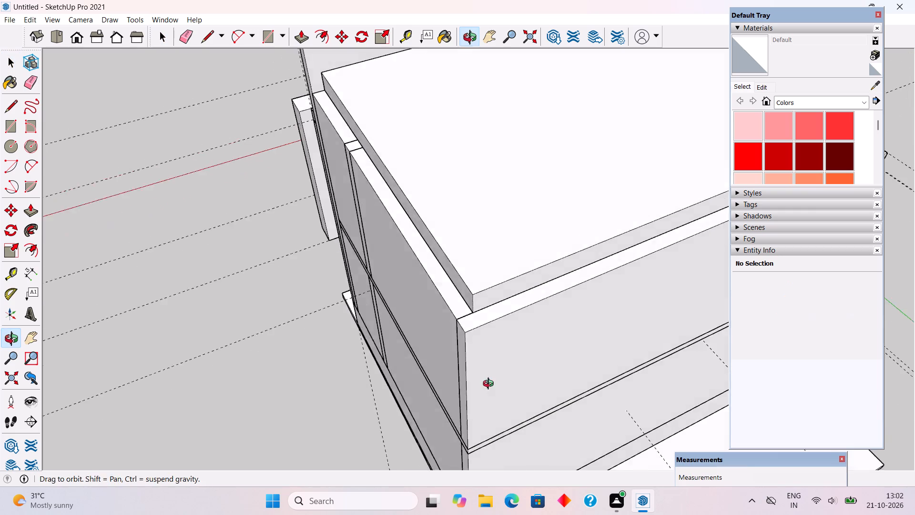
{"action": "middle_click_drag", "start_coordinate": [490, 385], "coordinate": [456, 412]}
{"action": "scroll", "coordinate": [417, 327], "scroll_direction": "up", "scroll_amount": 4}
{"action": "triple_click", "coordinate": [390, 322]}
{"action": "left_click", "coordinate": [390, 322]}
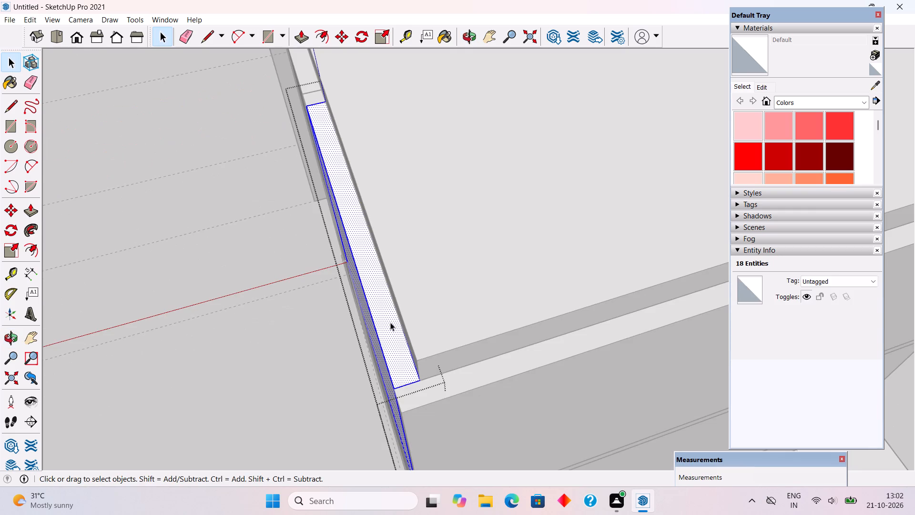
{"action": "key", "text": "p"}
{"action": "left_click", "coordinate": [390, 322]}
{"action": "left_click", "coordinate": [412, 327]}
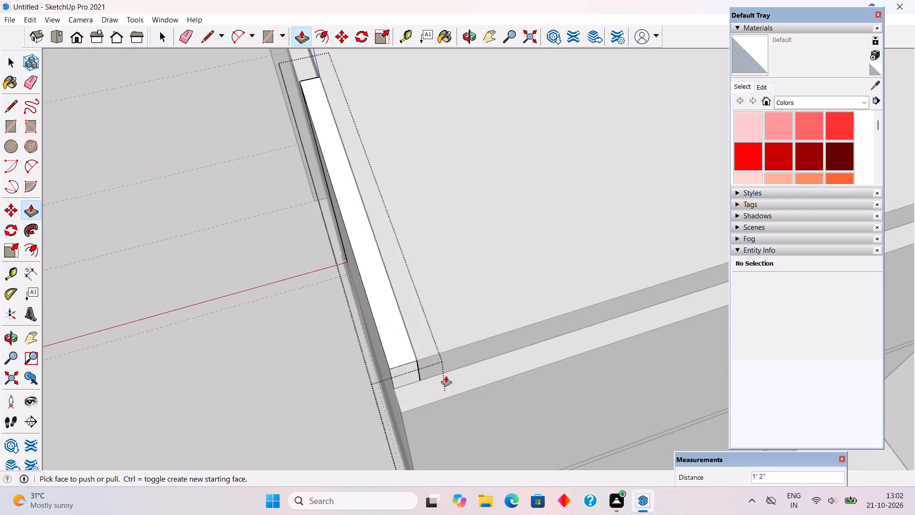
{"action": "key", "text": "space"}
Pull the top face of the rear wall up 1'2", level with the roof slab's top.
{"action": "triple_click", "coordinate": [481, 381]}
{"action": "key", "text": "p"}
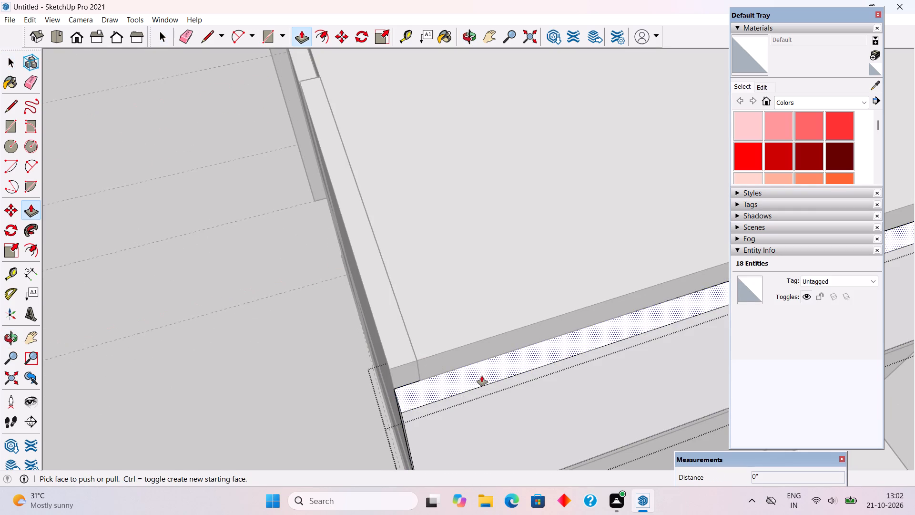
{"action": "left_click", "coordinate": [482, 376]}
{"action": "left_click", "coordinate": [384, 315]}
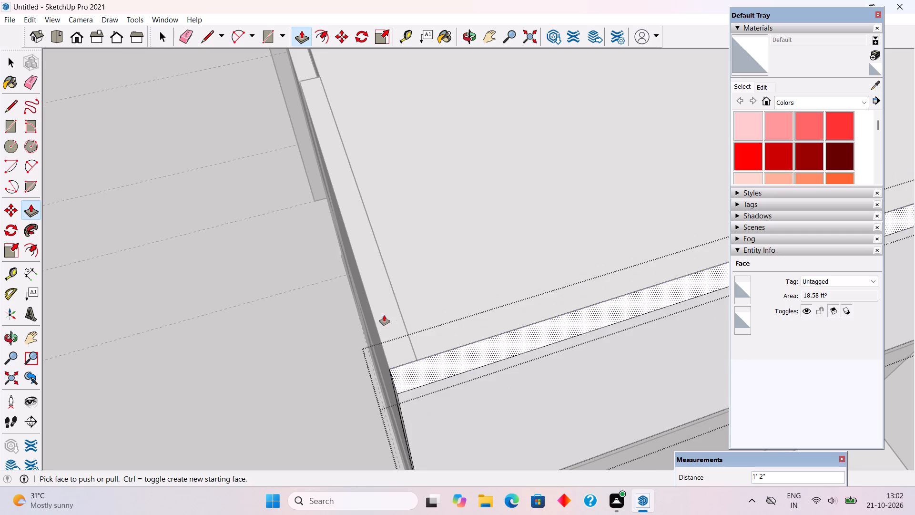
Pull the top face of the side wall beside the balcony up 1'2", level with the roof slab's top.
{"action": "middle_click_drag", "start_coordinate": [420, 389], "coordinate": [80, 372]}
{"action": "scroll", "coordinate": [80, 372], "scroll_direction": "down", "scroll_amount": 4}
{"action": "scroll", "coordinate": [115, 351], "scroll_direction": "down", "scroll_amount": 5}
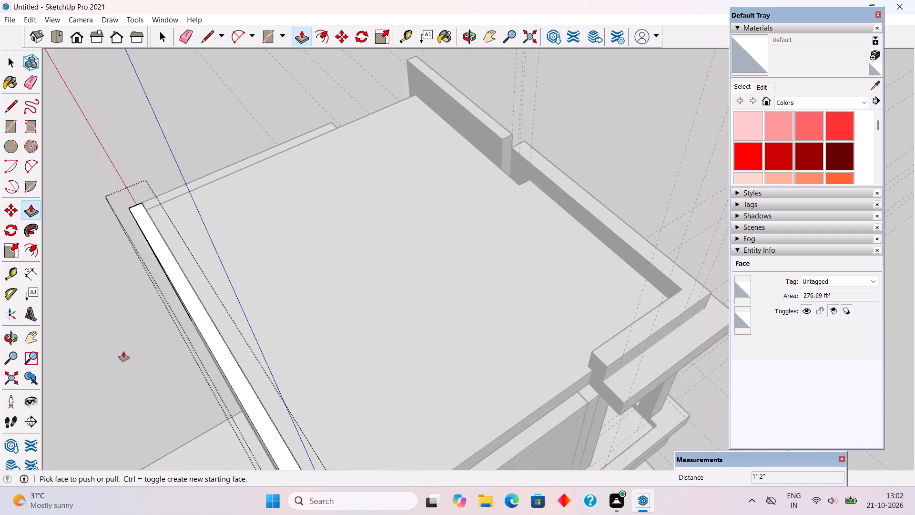
{"action": "scroll", "coordinate": [244, 315], "scroll_direction": "down", "scroll_amount": 8}
{"action": "scroll", "coordinate": [303, 401], "scroll_direction": "up", "scroll_amount": 9}
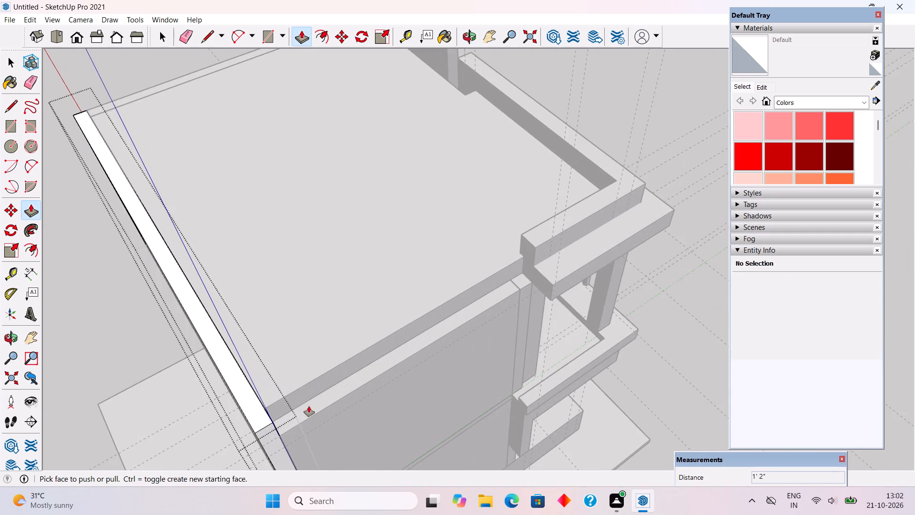
{"action": "key", "text": "space"}
{"action": "triple_click", "coordinate": [310, 407]}
{"action": "key", "text": "p"}
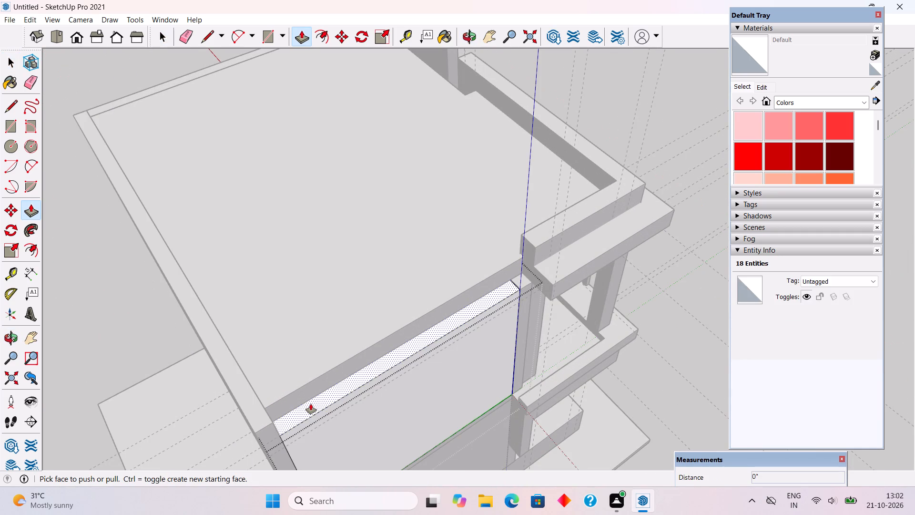
{"action": "left_click", "coordinate": [311, 404]}
{"action": "left_click", "coordinate": [255, 397]}
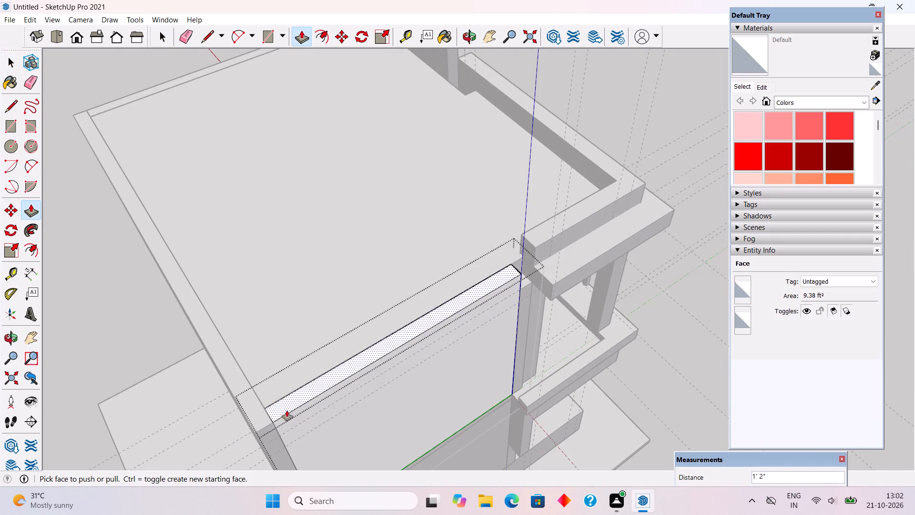
{"action": "key", "text": "space"}
{"action": "scroll", "coordinate": [345, 418], "scroll_direction": "down", "scroll_amount": 9}
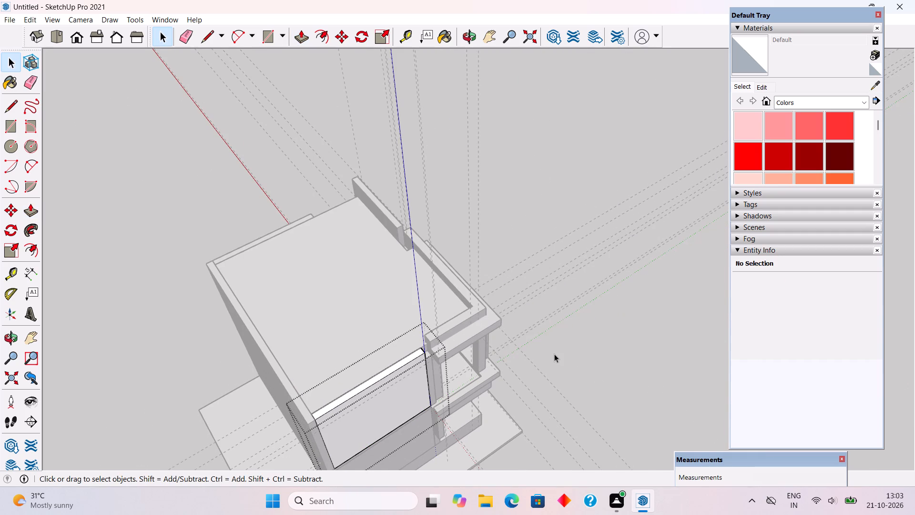
{"action": "left_click", "coordinate": [554, 354]}
Pull the top face of the interior cross wall, exposed at the corner beside the balcony, up 1'2" to the roof slab's top.
{"action": "middle_click_drag", "start_coordinate": [382, 372], "coordinate": [235, 346]}
{"action": "scroll", "coordinate": [340, 304], "scroll_direction": "up", "scroll_amount": 12}
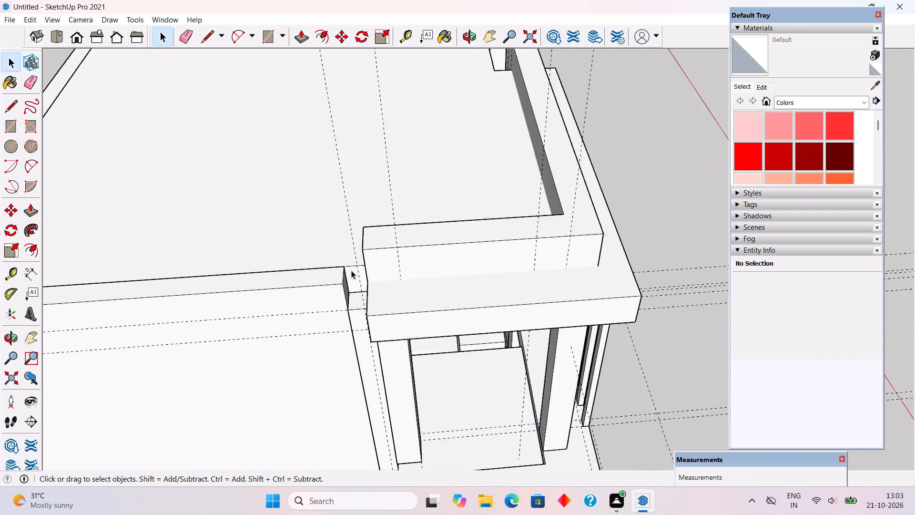
{"action": "scroll", "coordinate": [351, 270], "scroll_direction": "up", "scroll_amount": 6}
{"action": "triple_click", "coordinate": [356, 311]}
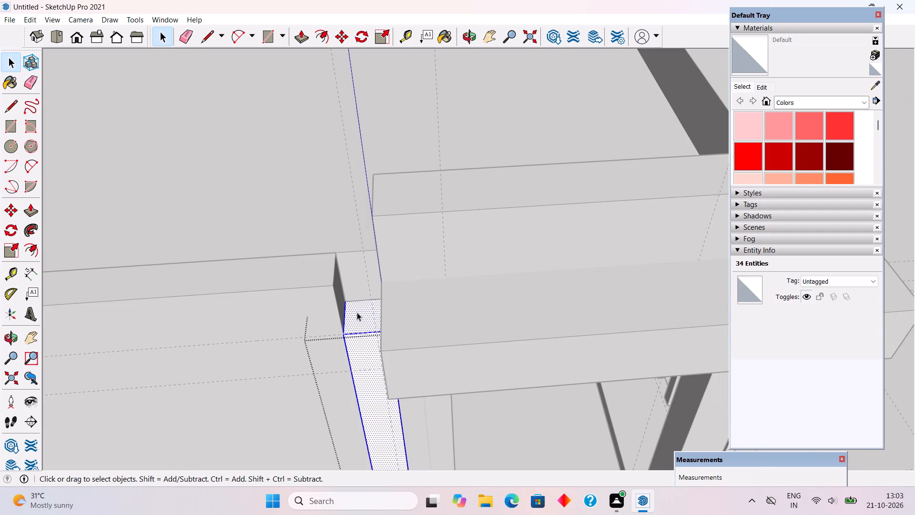
{"action": "key", "text": "p"}
{"action": "left_click", "coordinate": [358, 316]}
{"action": "left_click", "coordinate": [311, 280]}
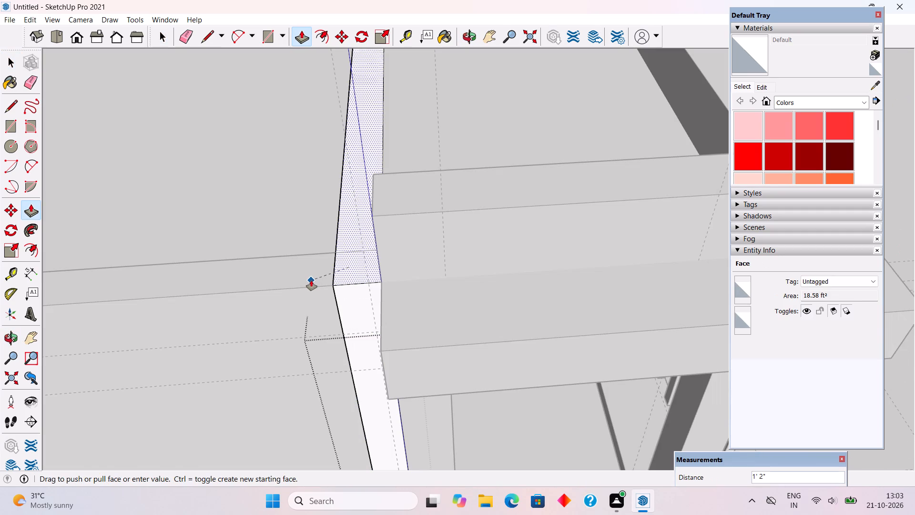
Draw a 9" line across the cross wall's top face, separating its end at the balcony-side wall.
{"action": "scroll", "coordinate": [344, 280], "scroll_direction": "down", "scroll_amount": 18}
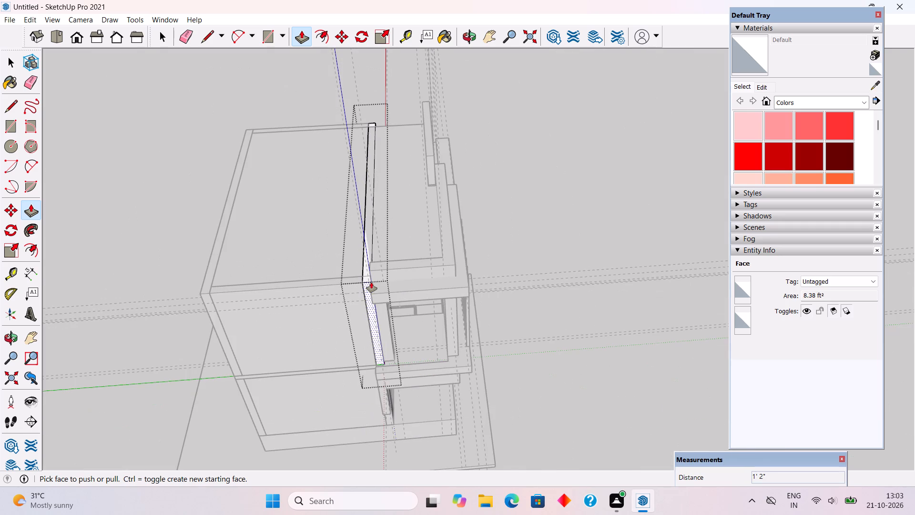
{"action": "middle_click_drag", "start_coordinate": [384, 288], "coordinate": [529, 344]}
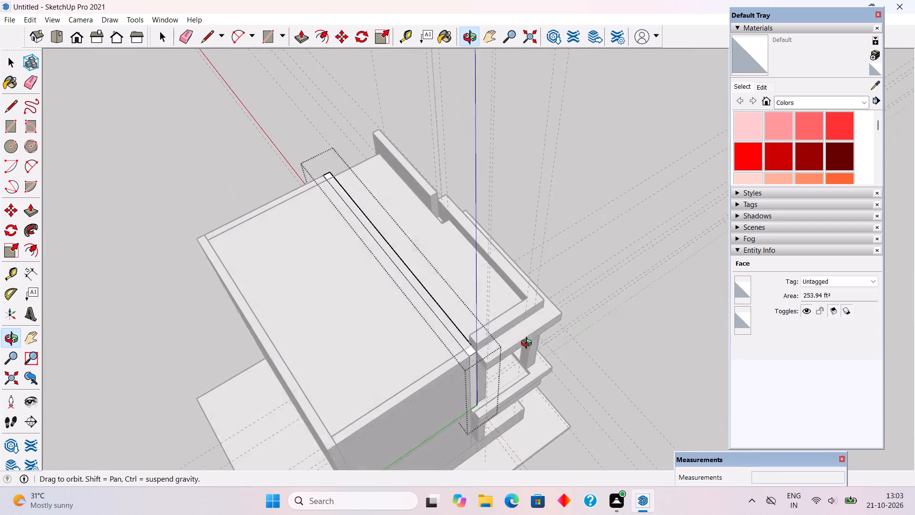
{"action": "middle_click_drag", "start_coordinate": [529, 344], "coordinate": [556, 367]}
{"action": "scroll", "coordinate": [481, 363], "scroll_direction": "up", "scroll_amount": 5}
{"action": "left_click", "coordinate": [482, 359]}
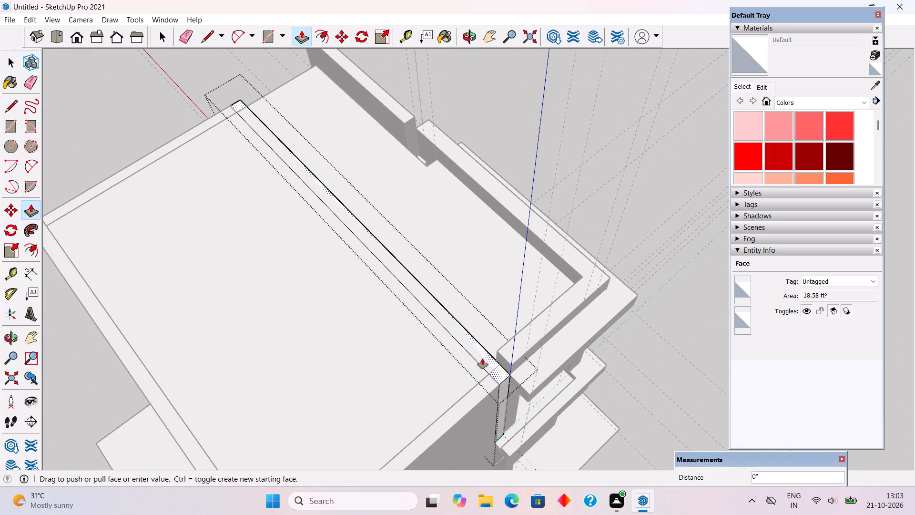
{"action": "scroll", "coordinate": [483, 358], "scroll_direction": "up", "scroll_amount": 11}
{"action": "scroll", "coordinate": [486, 358], "scroll_direction": "down", "scroll_amount": 4}
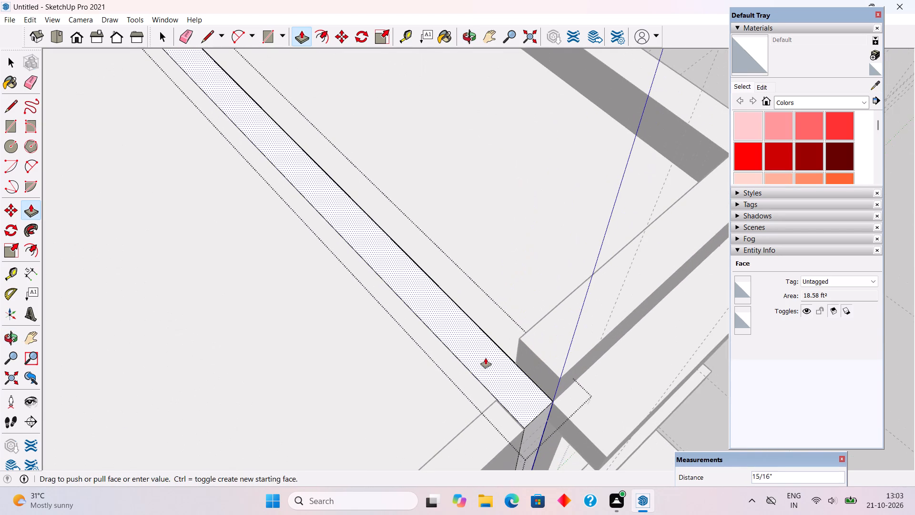
{"action": "key", "text": "l"}
{"action": "left_click", "coordinate": [493, 394]}
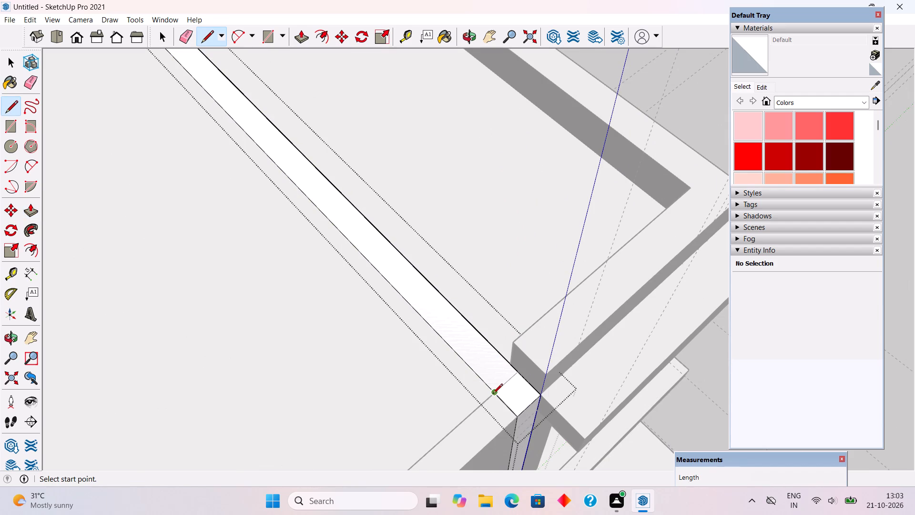
{"action": "left_click", "coordinate": [518, 374]}
Push the cross wall's long top strip down 1" into the roof slab.
{"action": "key", "text": "p"}
{"action": "left_click", "coordinate": [485, 358]}
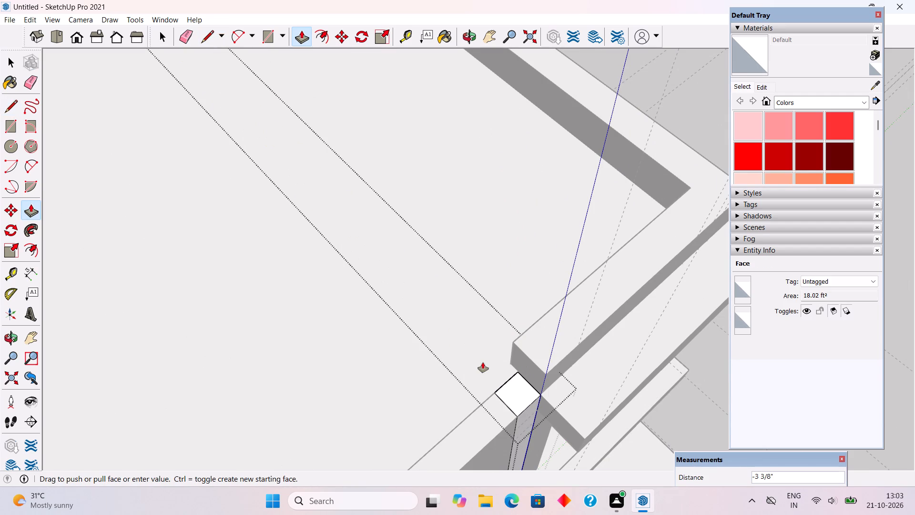
{"action": "type", "text": "1\""}
{"action": "key", "text": "Return"}
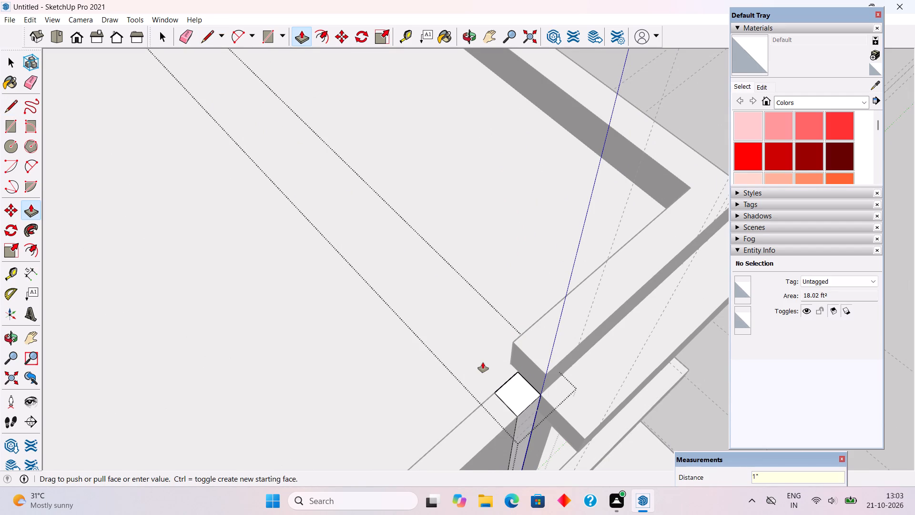
{"action": "key", "text": "space"}
Draw a 9" line across the cross wall's lowered top where its end meets the roof slab, on the side opposite the balcony.
{"action": "scroll", "coordinate": [484, 368], "scroll_direction": "down", "scroll_amount": 12}
{"action": "middle_click_drag", "start_coordinate": [185, 277], "coordinate": [582, 252]}
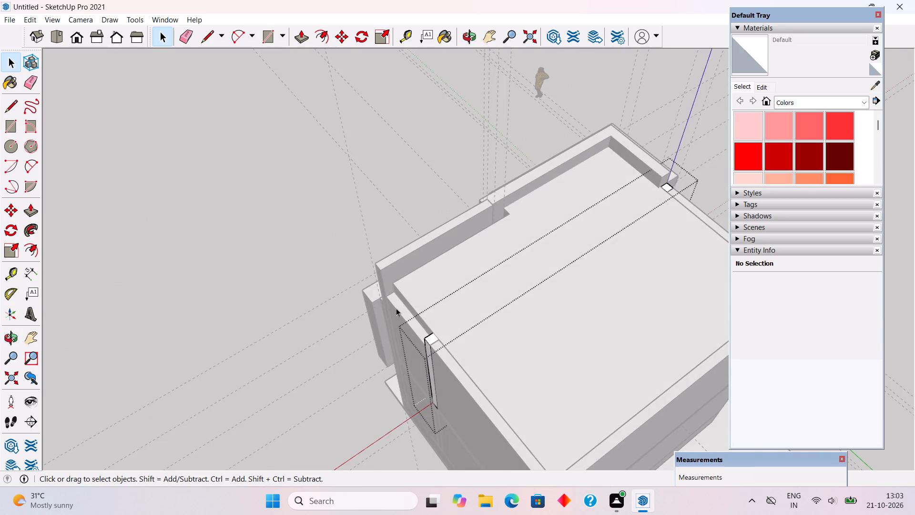
{"action": "scroll", "coordinate": [395, 320], "scroll_direction": "up", "scroll_amount": 17}
{"action": "scroll", "coordinate": [467, 330], "scroll_direction": "up", "scroll_amount": 6}
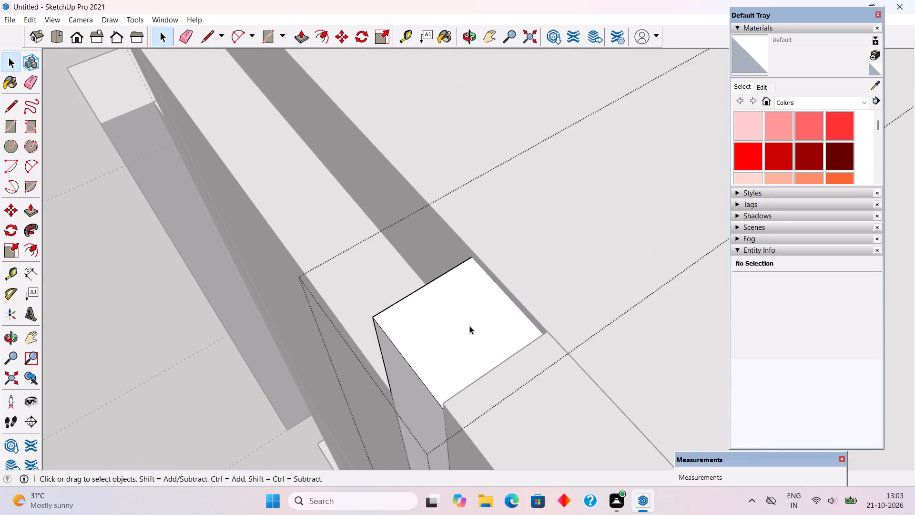
{"action": "double_click", "coordinate": [478, 319]}
{"action": "key", "text": "l"}
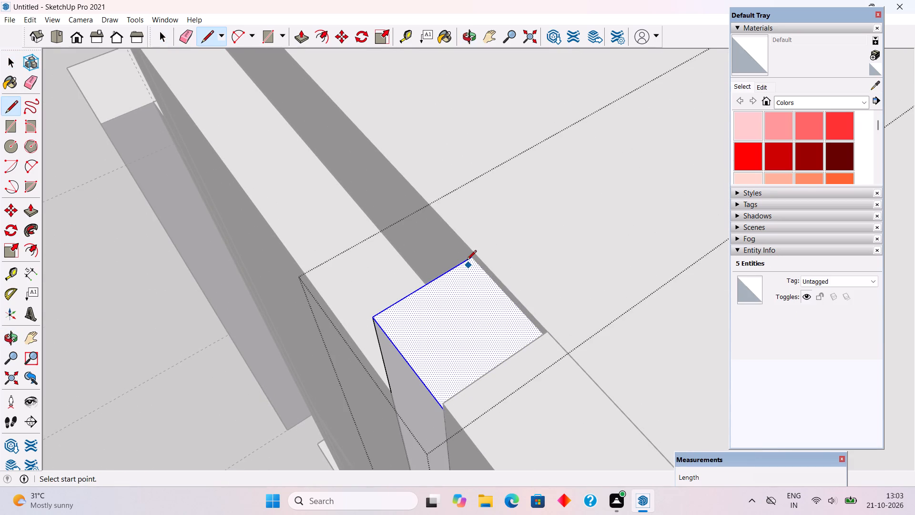
{"action": "left_click", "coordinate": [466, 258]}
{"action": "middle_click_drag", "start_coordinate": [529, 346], "coordinate": [687, 353]}
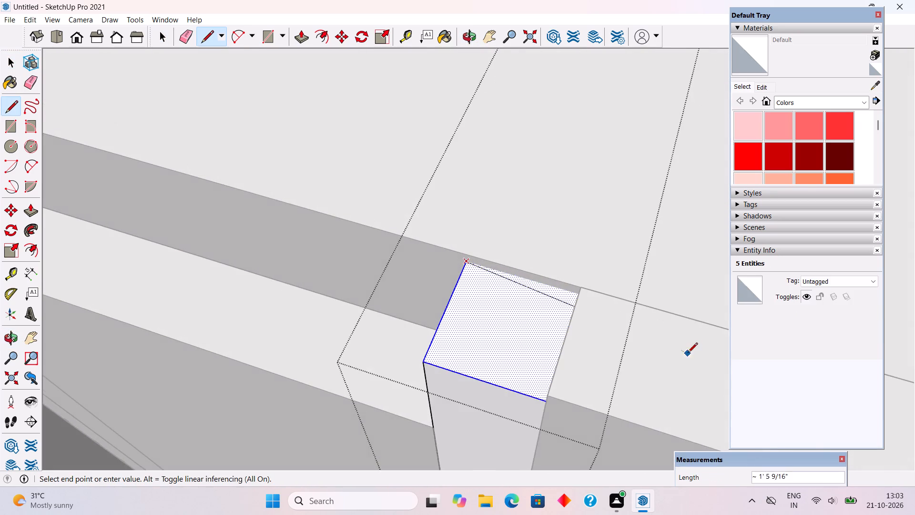
{"action": "scroll", "coordinate": [542, 286], "scroll_direction": "up", "scroll_amount": 5}
{"action": "middle_click_drag", "start_coordinate": [577, 301], "coordinate": [634, 299]}
{"action": "scroll", "coordinate": [612, 278], "scroll_direction": "up", "scroll_amount": 4}
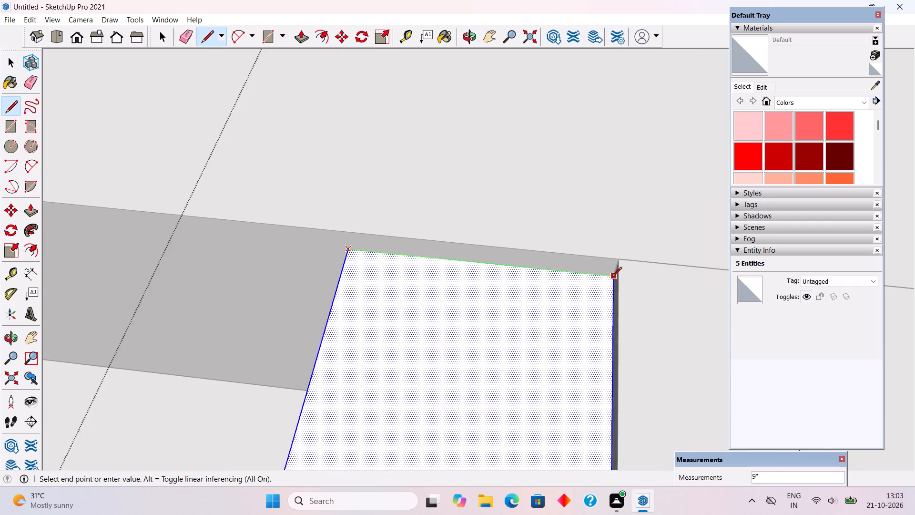
{"action": "left_click", "coordinate": [612, 275]}
{"action": "key", "text": "space"}
{"action": "type", "text": "l"}
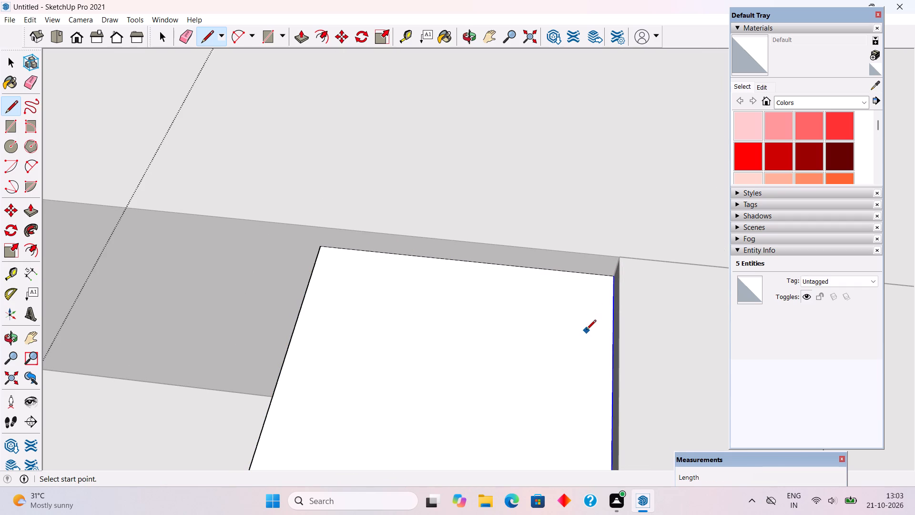
Pull the separated 9" square top of the cross wall's end up level with the roof slab's top.
{"action": "key", "text": "p"}
{"action": "left_click", "coordinate": [583, 341]}
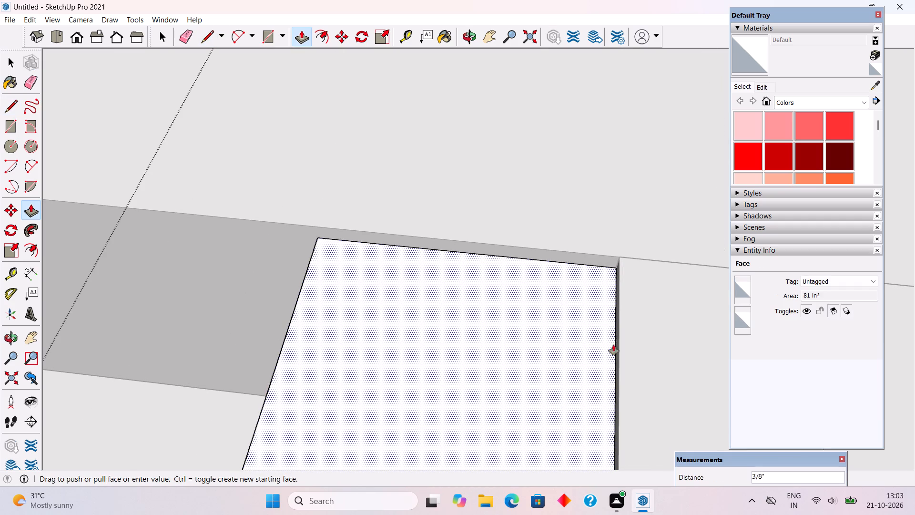
{"action": "left_click", "coordinate": [636, 358]}
{"action": "key", "text": "space"}
Pull the top face of the side wall's front section, opposite the balcony, up 1'2" to the roof slab's top.
{"action": "scroll", "coordinate": [636, 358], "scroll_direction": "down", "scroll_amount": 17}
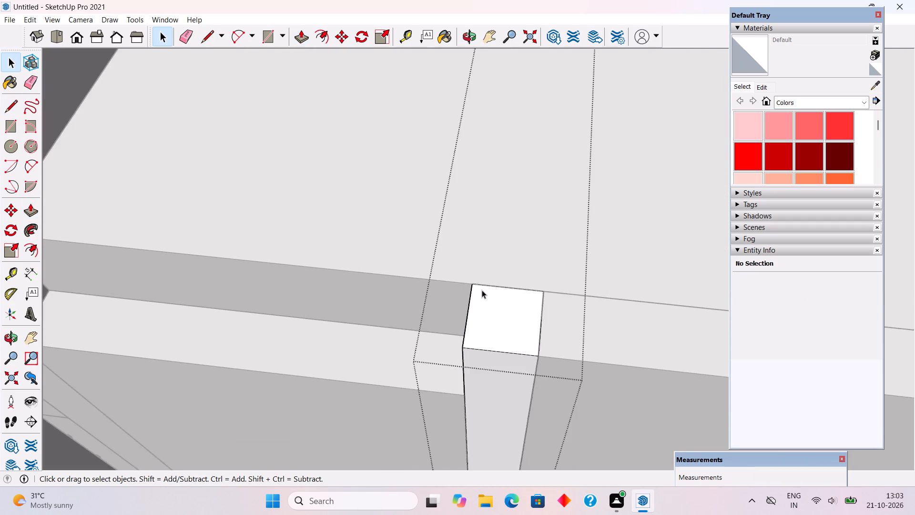
{"action": "scroll", "coordinate": [482, 290], "scroll_direction": "down", "scroll_amount": 4}
{"action": "triple_click", "coordinate": [384, 331]}
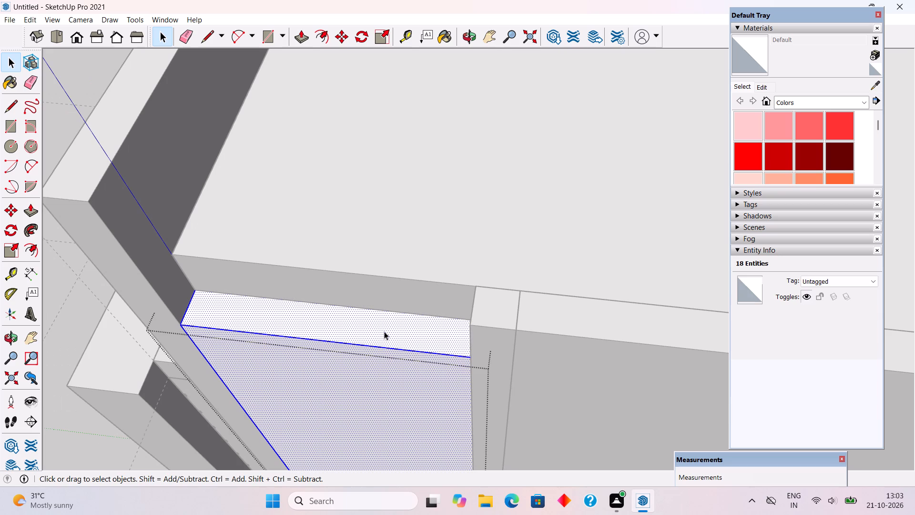
{"action": "key", "text": "p"}
{"action": "left_click", "coordinate": [384, 331]}
{"action": "left_click", "coordinate": [472, 285]}
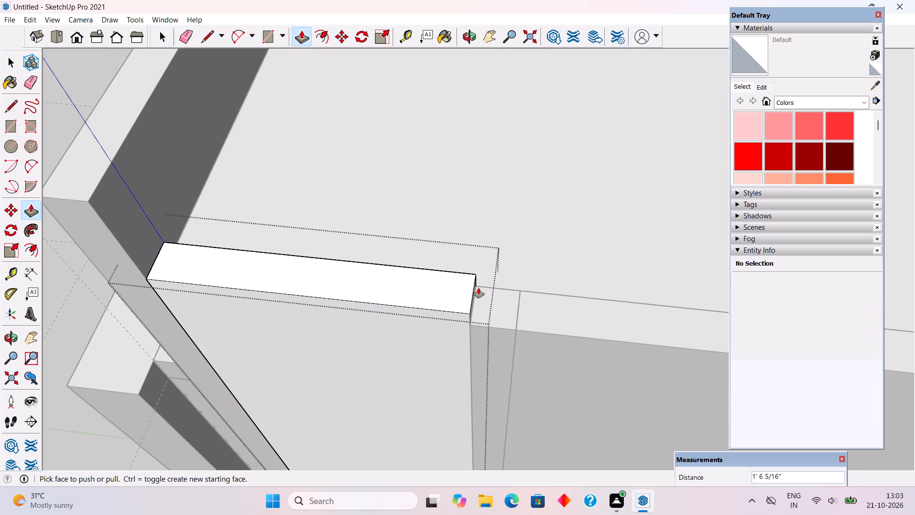
{"action": "key", "text": "ctrl+z"}
{"action": "left_click", "coordinate": [439, 332]}
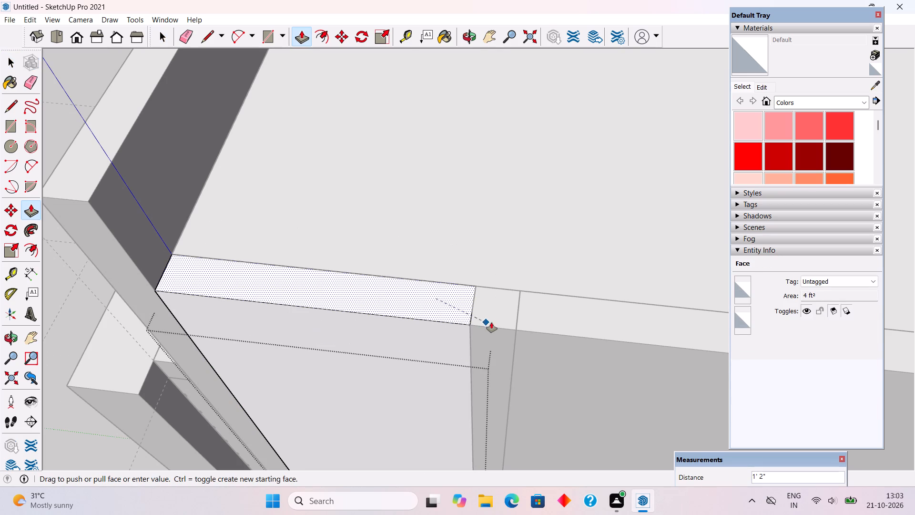
{"action": "left_click", "coordinate": [499, 322]}
{"action": "key", "text": "space"}
{"action": "scroll", "coordinate": [499, 322], "scroll_direction": "down", "scroll_amount": 13}
{"action": "left_click", "coordinate": [258, 285]}
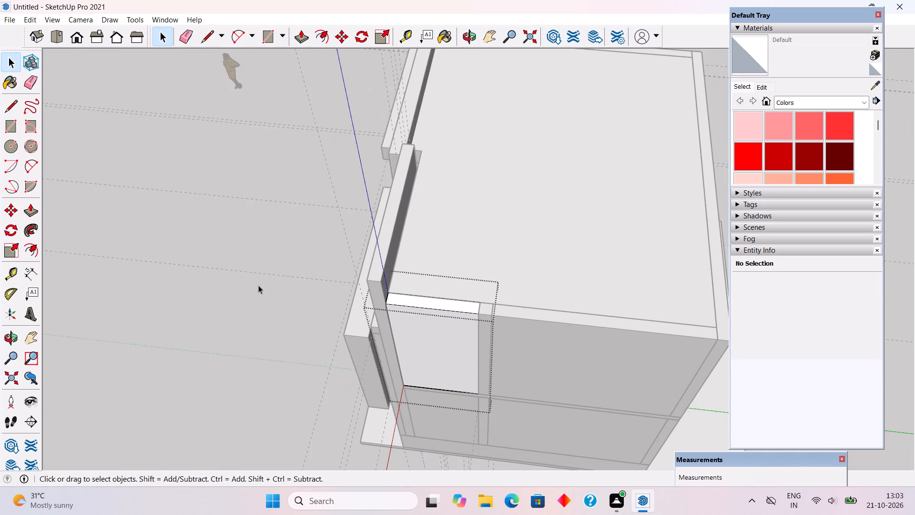
Examine the house exterior from the front, the balcony side and above to check the raised walls and roof slab.
{"action": "middle_click_drag", "start_coordinate": [349, 407], "coordinate": [463, 309]}
{"action": "scroll", "coordinate": [463, 309], "scroll_direction": "down", "scroll_amount": 9}
{"action": "middle_click_drag", "start_coordinate": [351, 308], "coordinate": [579, 269]}
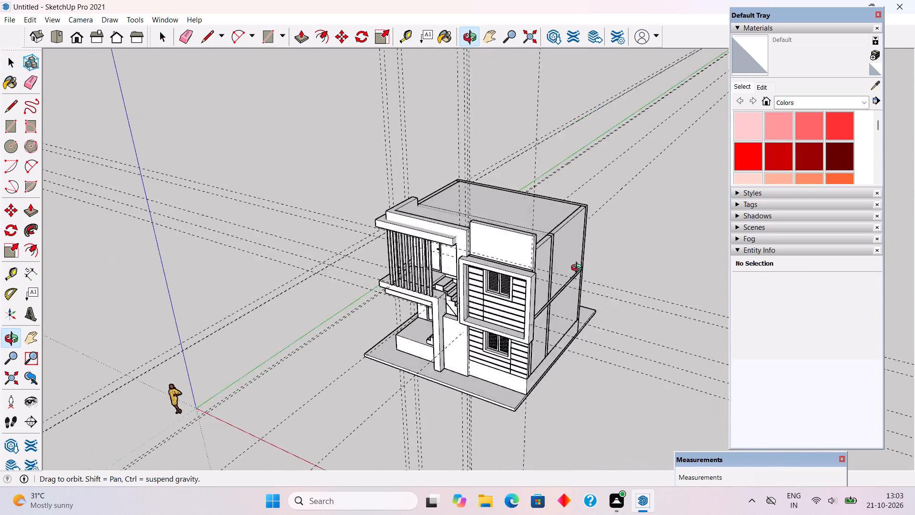
{"action": "middle_click_drag", "start_coordinate": [579, 269], "coordinate": [614, 266]}
{"action": "middle_click_drag", "start_coordinate": [289, 333], "coordinate": [548, 248]}
{"action": "scroll", "coordinate": [357, 293], "scroll_direction": "up", "scroll_amount": 4}
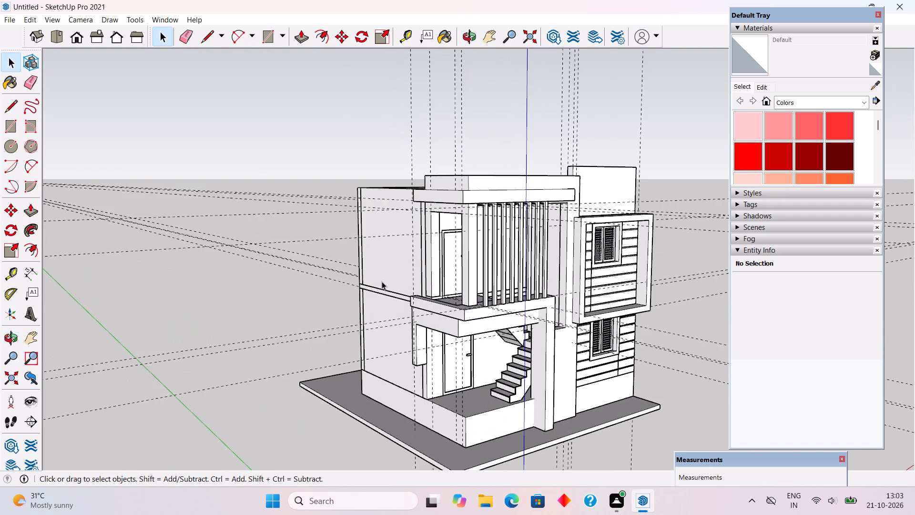
{"action": "middle_click_drag", "start_coordinate": [384, 283], "coordinate": [553, 422]}
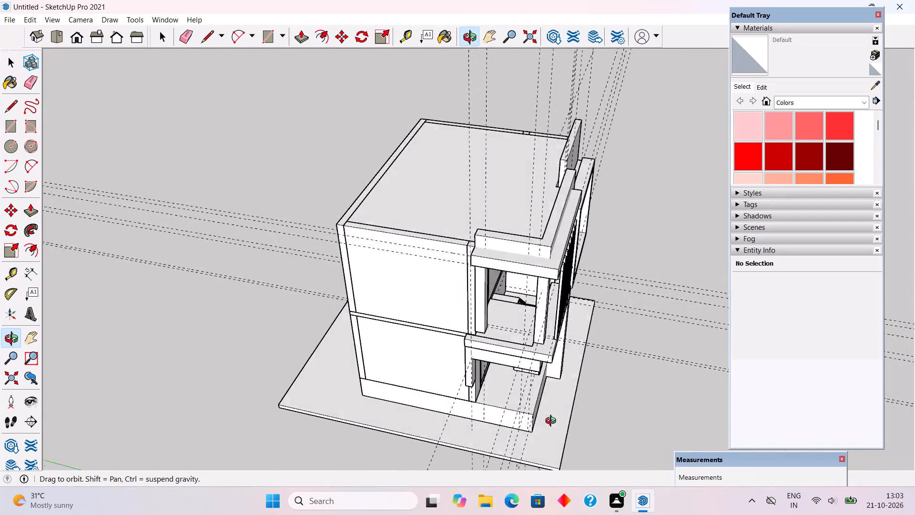
{"action": "middle_click_drag", "start_coordinate": [553, 422], "coordinate": [415, 348]}
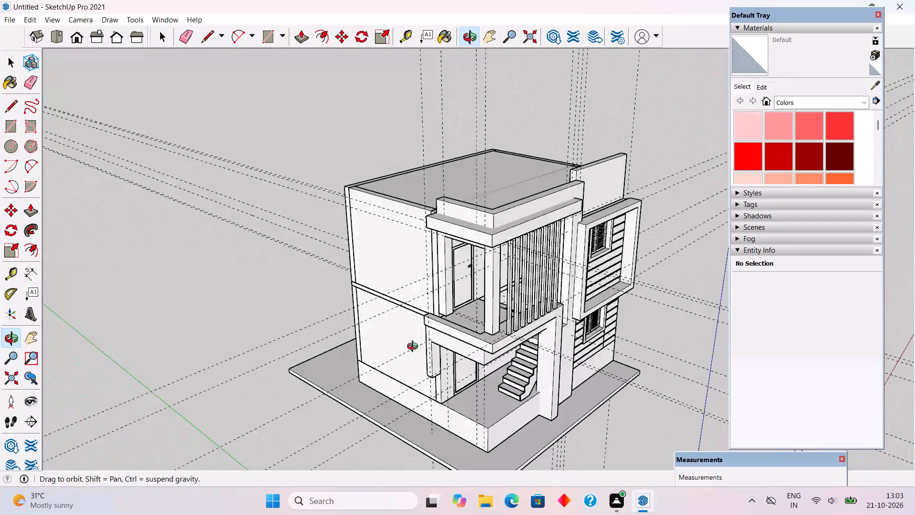
{"action": "middle_click_drag", "start_coordinate": [415, 348], "coordinate": [230, 317]}
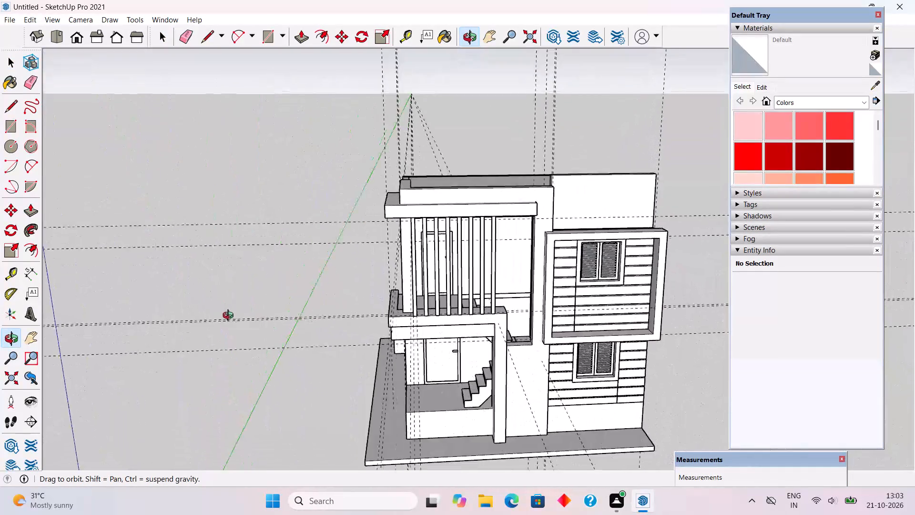
Examine the house exterior from the front and the balcony side, including the vertical slats and the framed window bay.
{"action": "middle_click_drag", "start_coordinate": [230, 317], "coordinate": [222, 291]}
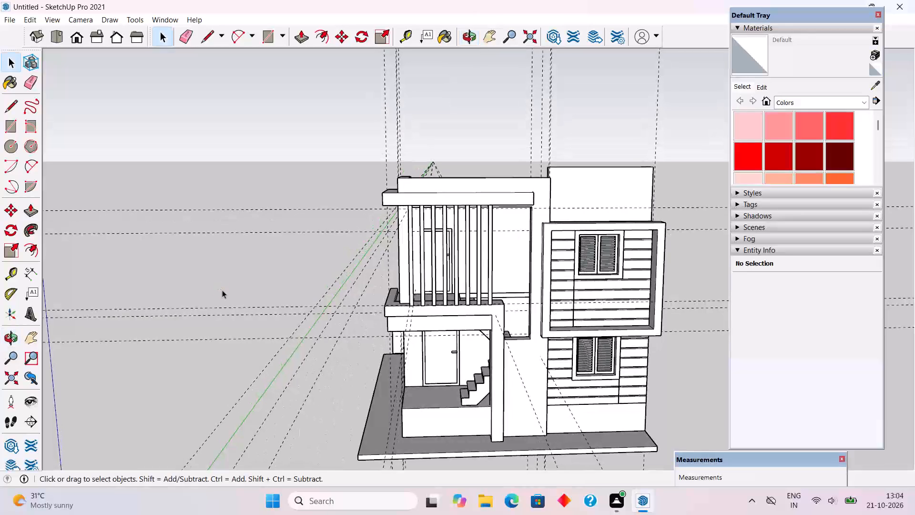
{"action": "middle_click_drag", "start_coordinate": [336, 260], "coordinate": [489, 196]}
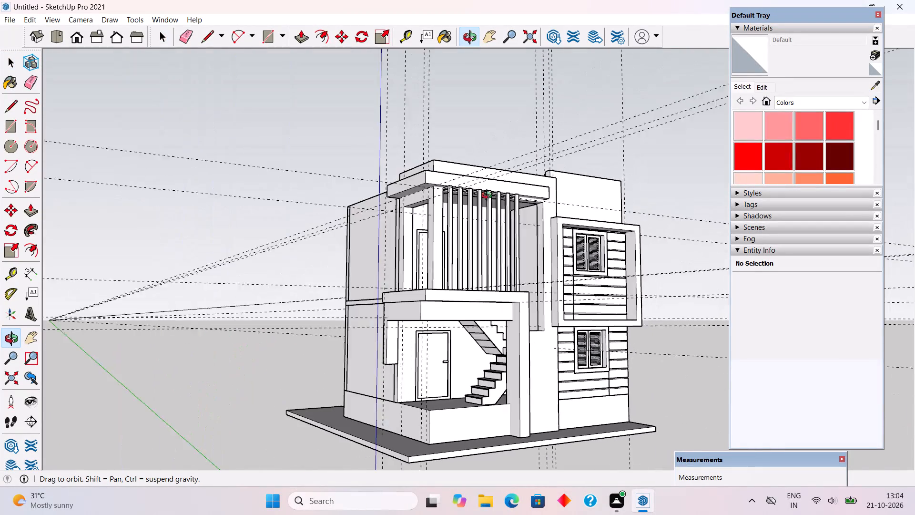
{"action": "middle_click_drag", "start_coordinate": [489, 196], "coordinate": [514, 195]}
{"action": "scroll", "coordinate": [514, 195], "scroll_direction": "up", "scroll_amount": 1}
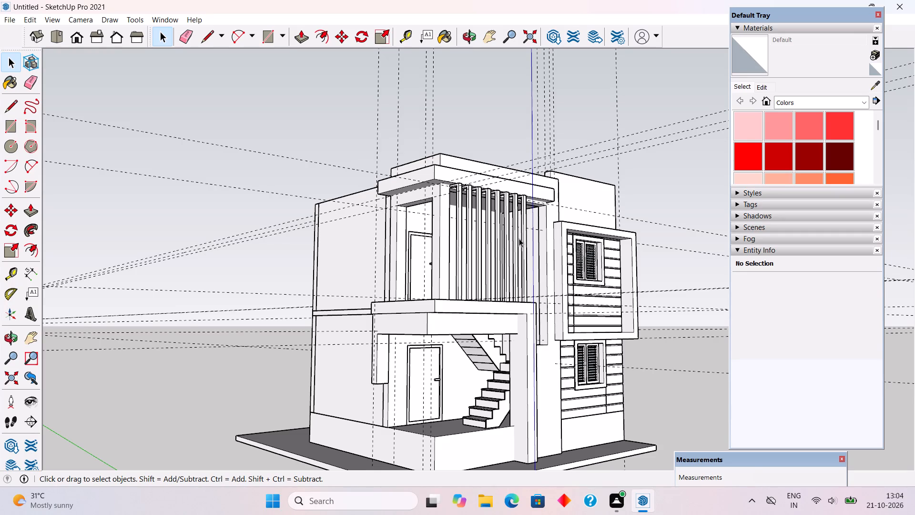
{"action": "middle_click_drag", "start_coordinate": [506, 295], "coordinate": [260, 331]}
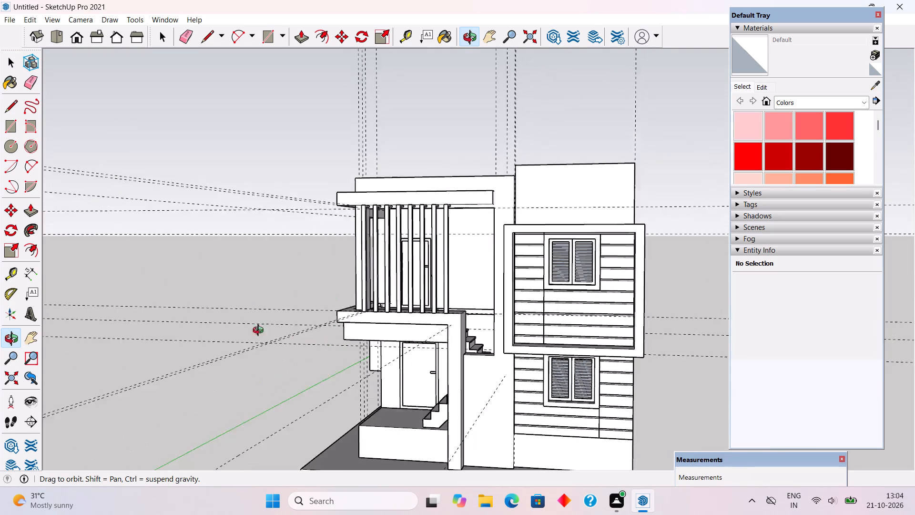
{"action": "middle_click_drag", "start_coordinate": [260, 331], "coordinate": [356, 325]}
{"action": "scroll", "coordinate": [356, 325], "scroll_direction": "up", "scroll_amount": 1}
{"action": "scroll", "coordinate": [537, 198], "scroll_direction": "up", "scroll_amount": 4}
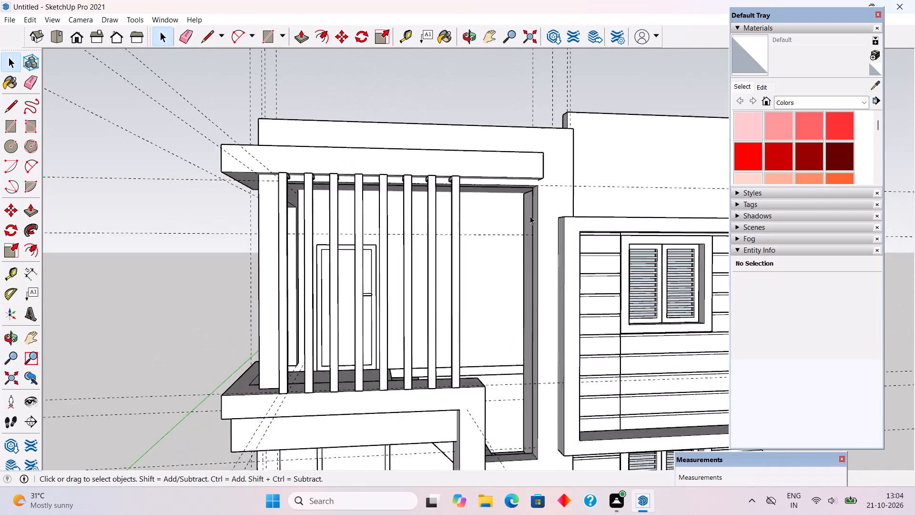
{"action": "scroll", "coordinate": [530, 216], "scroll_direction": "up", "scroll_amount": 7}
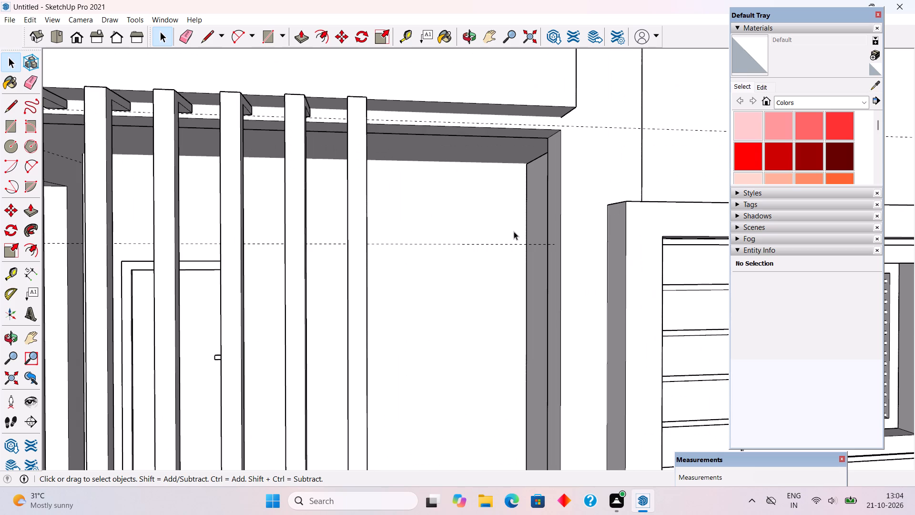
{"action": "scroll", "coordinate": [514, 231], "scroll_direction": "down", "scroll_amount": 6}
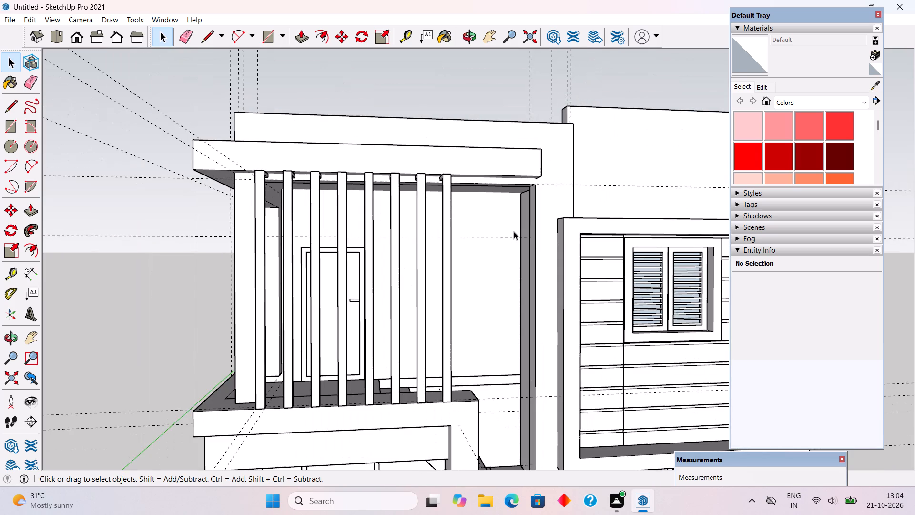
{"action": "scroll", "coordinate": [514, 231], "scroll_direction": "down", "scroll_amount": 5}
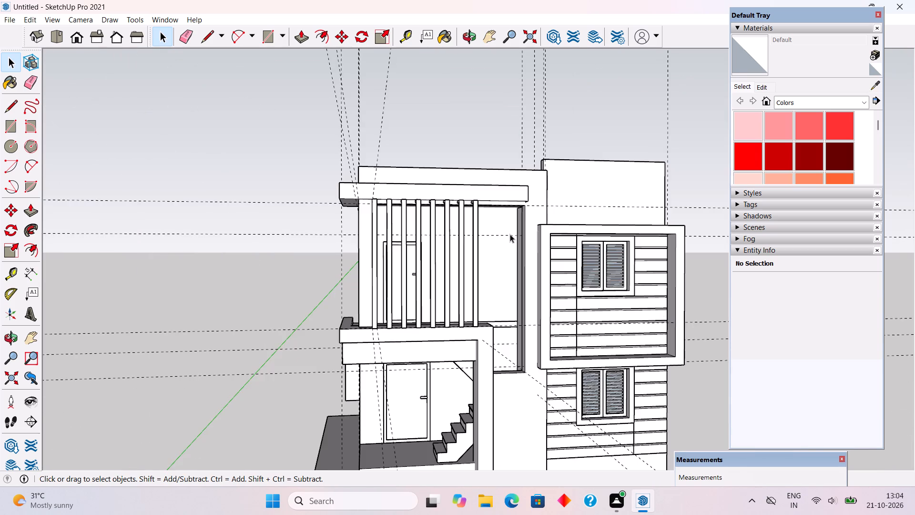
{"action": "scroll", "coordinate": [509, 235], "scroll_direction": "down", "scroll_amount": 3}
{"action": "middle_click_drag", "start_coordinate": [502, 282], "coordinate": [564, 287]}
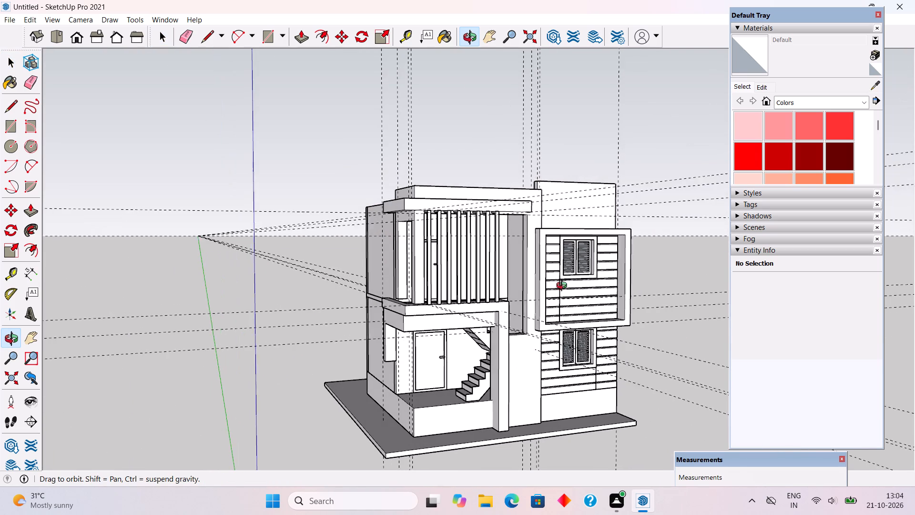
{"action": "middle_click_drag", "start_coordinate": [564, 287], "coordinate": [564, 278]}
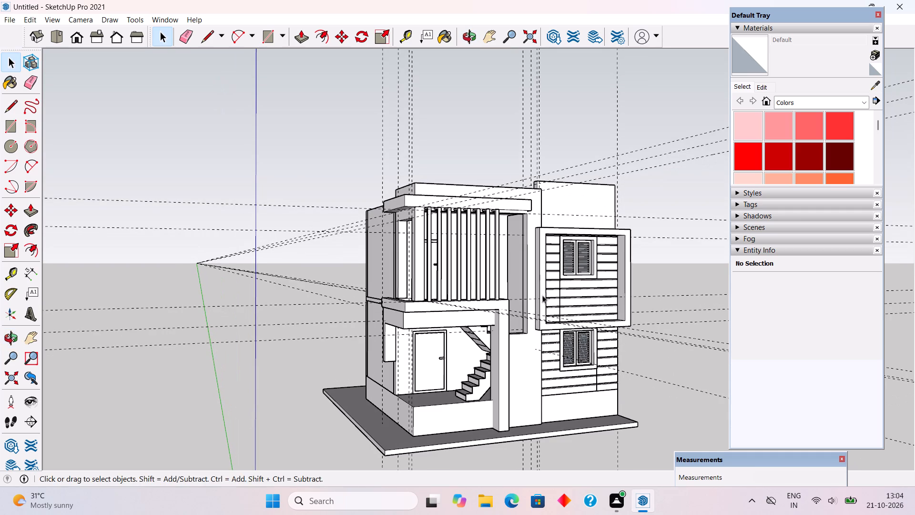
{"action": "middle_click_drag", "start_coordinate": [511, 290], "coordinate": [667, 287]}
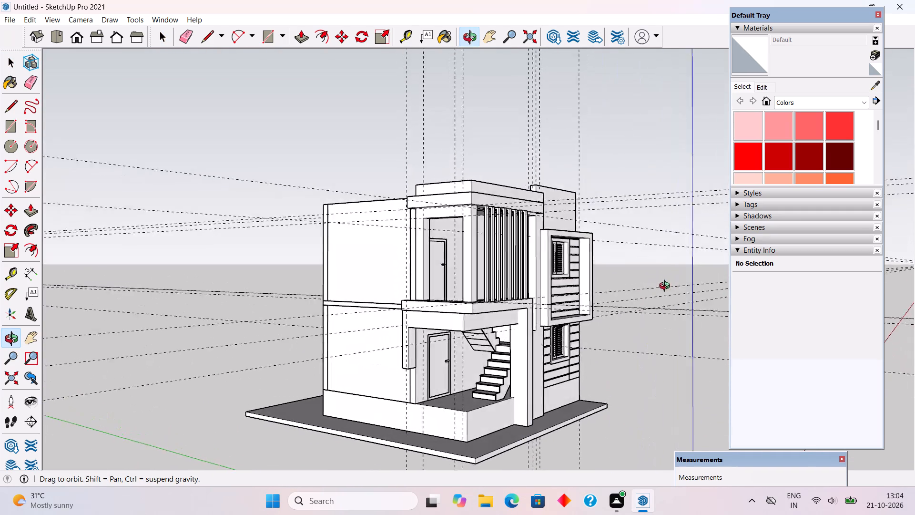
{"action": "middle_click_drag", "start_coordinate": [667, 287], "coordinate": [587, 352]}
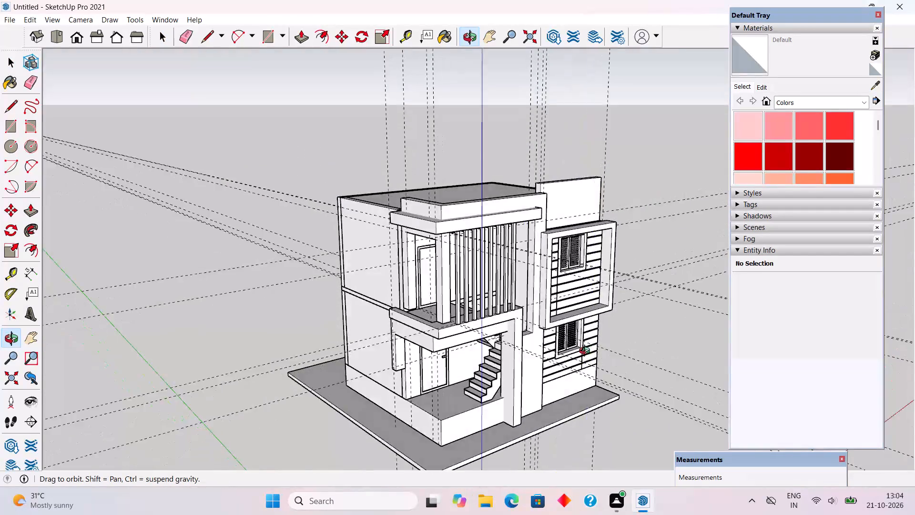
{"action": "middle_click_drag", "start_coordinate": [587, 352], "coordinate": [535, 315]}
{"action": "scroll", "coordinate": [535, 315], "scroll_direction": "up", "scroll_amount": 3}
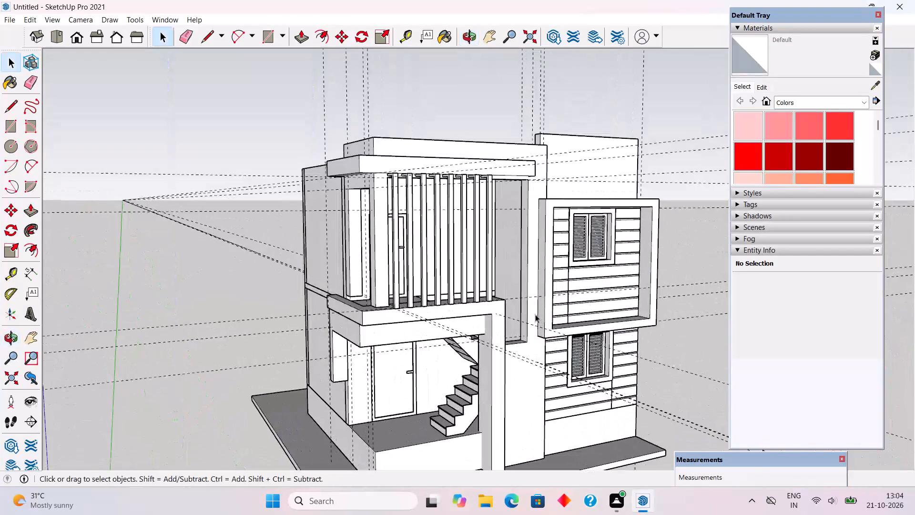
{"action": "middle_click_drag", "start_coordinate": [521, 304], "coordinate": [473, 236]}
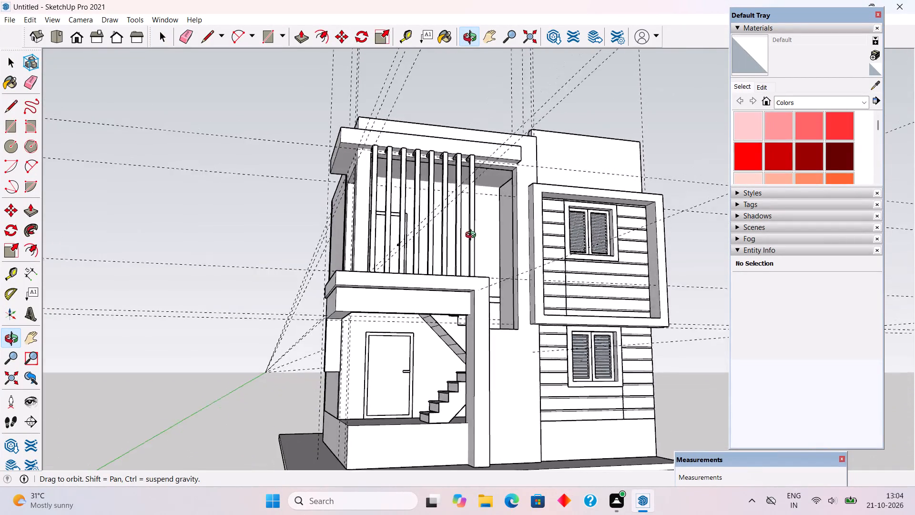
{"action": "middle_click_drag", "start_coordinate": [473, 236], "coordinate": [509, 241]}
{"action": "scroll", "coordinate": [509, 241], "scroll_direction": "up", "scroll_amount": 1}
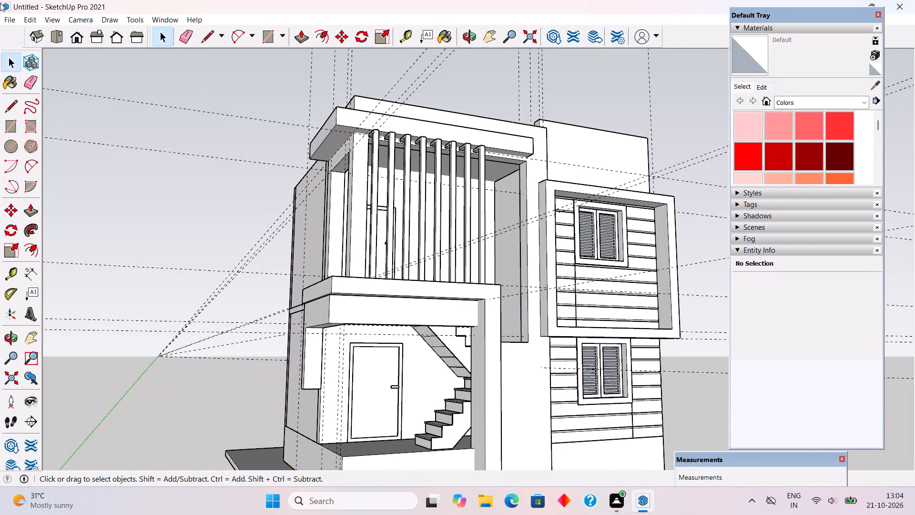
Delete all construction guides from the model.
{"action": "left_click", "coordinate": [34, 21]}
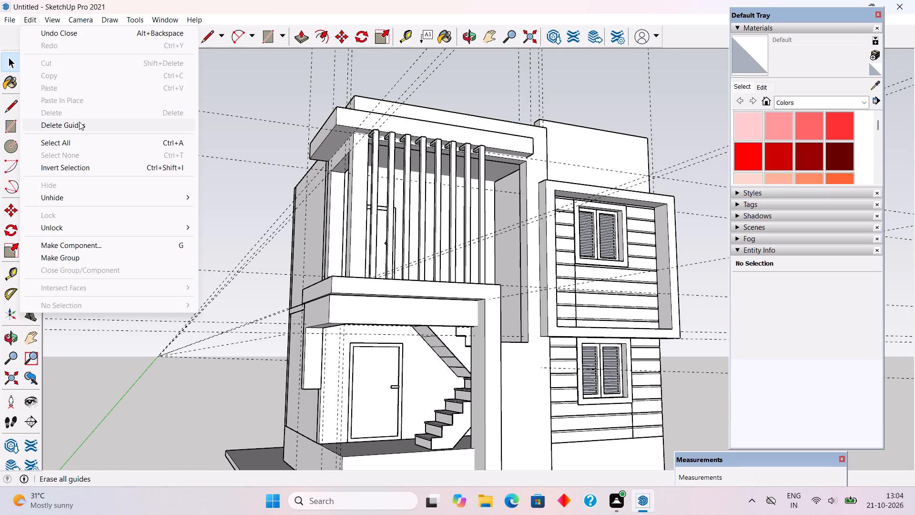
{"action": "left_click", "coordinate": [79, 122]}
Pull the L-shaped top face of the parapet above the balcony canopy up 1'.
{"action": "middle_click_drag", "start_coordinate": [249, 175], "coordinate": [321, 288]}
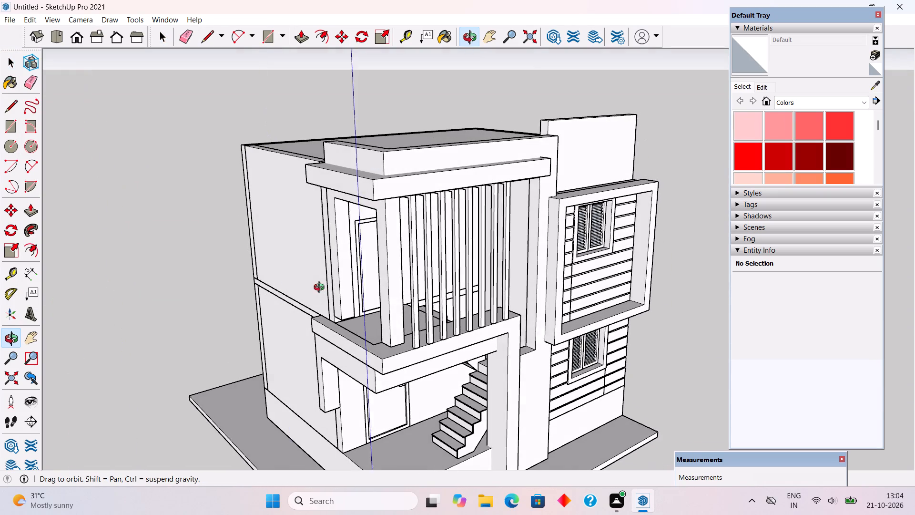
{"action": "middle_click_drag", "start_coordinate": [321, 288], "coordinate": [186, 297]}
{"action": "scroll", "coordinate": [415, 122], "scroll_direction": "up", "scroll_amount": 8}
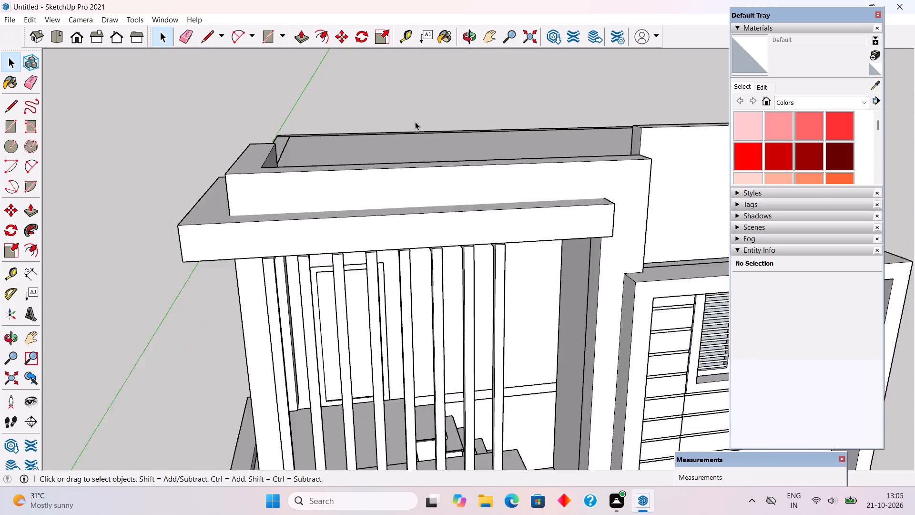
{"action": "scroll", "coordinate": [422, 121], "scroll_direction": "down", "scroll_amount": 4}
{"action": "triple_click", "coordinate": [440, 180]}
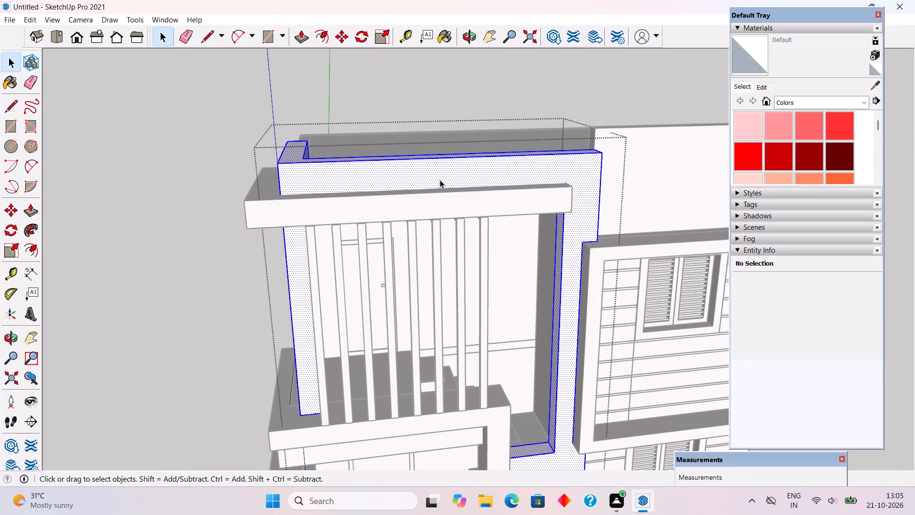
{"action": "middle_click_drag", "start_coordinate": [456, 157], "coordinate": [442, 291]}
{"action": "key", "text": "p"}
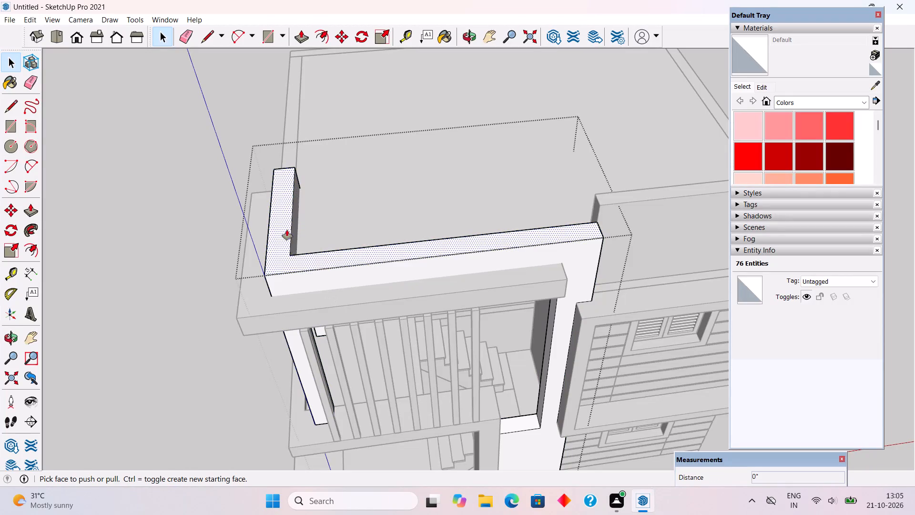
{"action": "left_click", "coordinate": [285, 260]}
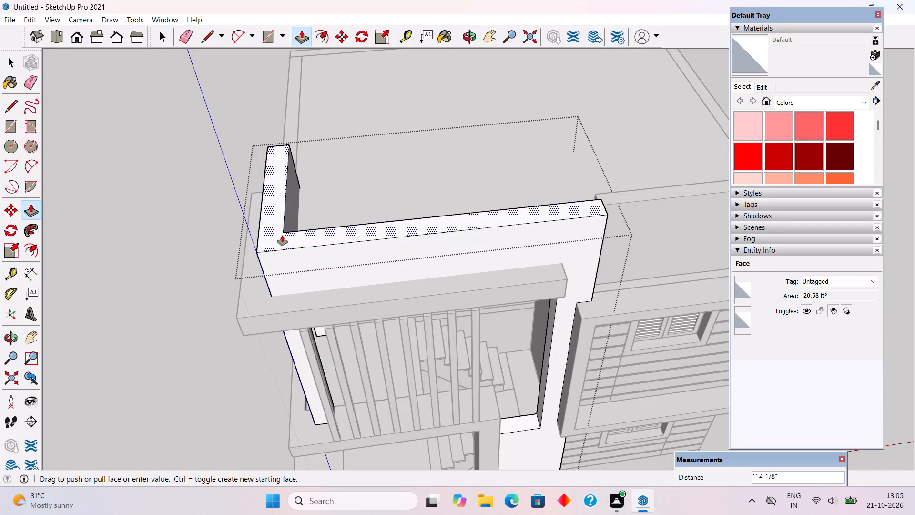
{"action": "key", "text": "1"}
{"action": "key", "text": "apostrophe"}
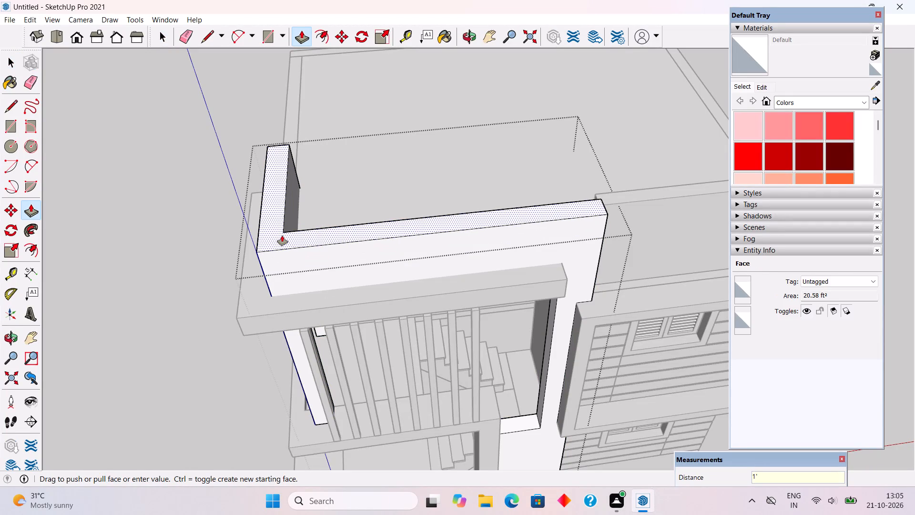
{"action": "key", "text": "Return"}
{"action": "key", "text": "space"}
{"action": "left_click", "coordinate": [206, 195]}
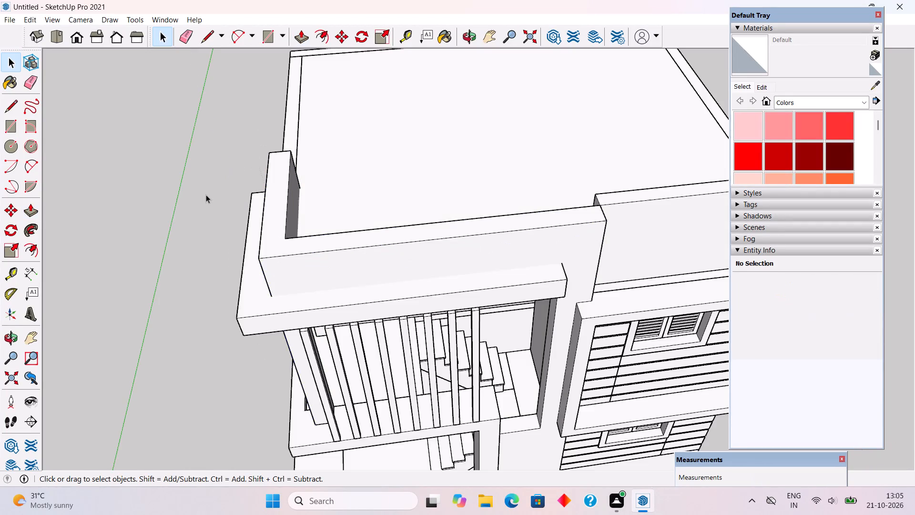
Pull the top face of the front wall above the framed window bay up 1.5'.
{"action": "scroll", "coordinate": [202, 161], "scroll_direction": "down", "scroll_amount": 5}
{"action": "scroll", "coordinate": [520, 169], "scroll_direction": "up", "scroll_amount": 4}
{"action": "triple_click", "coordinate": [547, 209]}
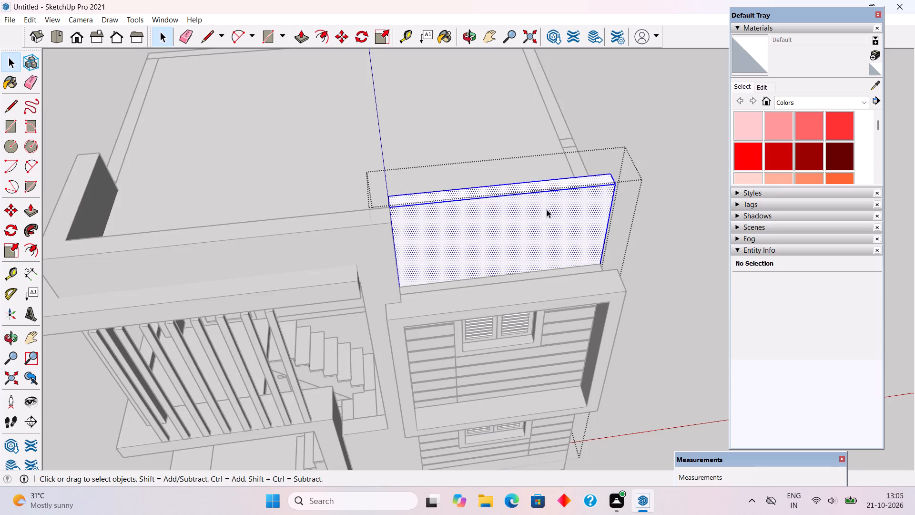
{"action": "key", "text": "p"}
{"action": "left_click", "coordinate": [527, 190]}
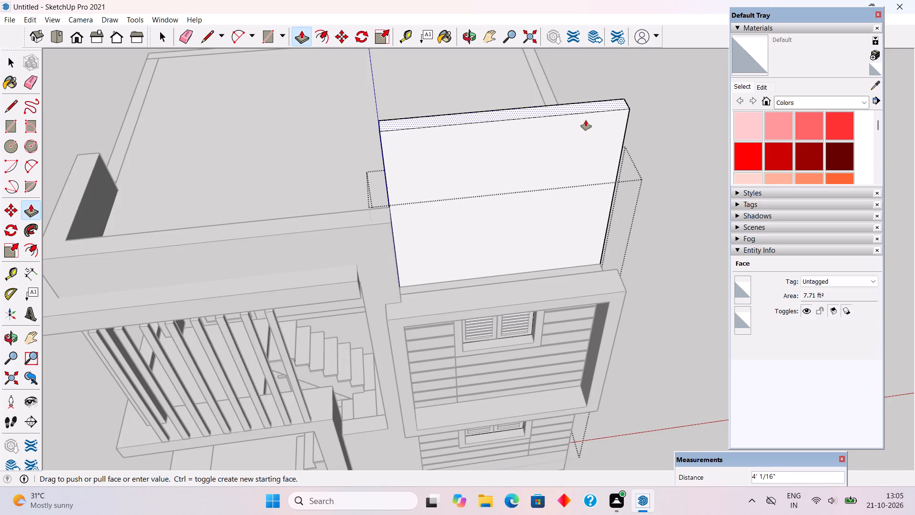
{"action": "type", "text": "1.5'"}
{"action": "key", "text": "Return"}
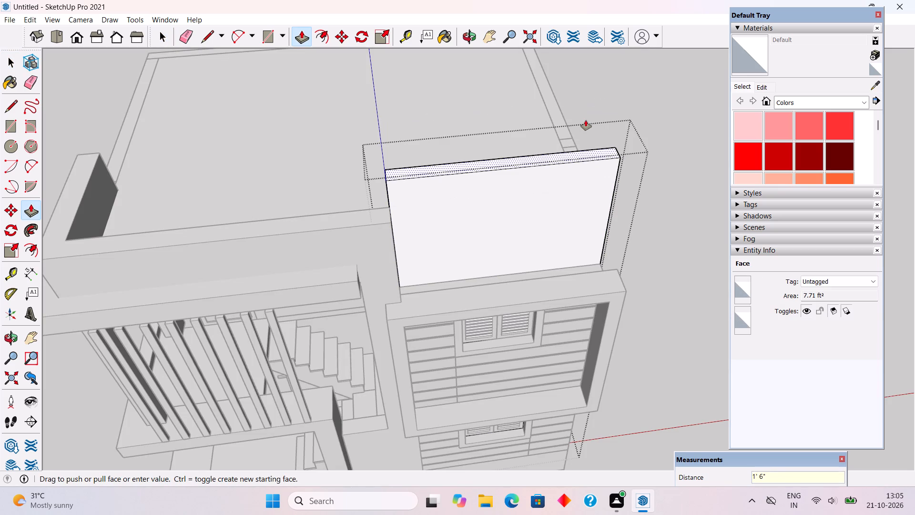
{"action": "key", "text": "space"}
{"action": "scroll", "coordinate": [603, 153], "scroll_direction": "down", "scroll_amount": 10}
{"action": "left_click", "coordinate": [339, 350]}
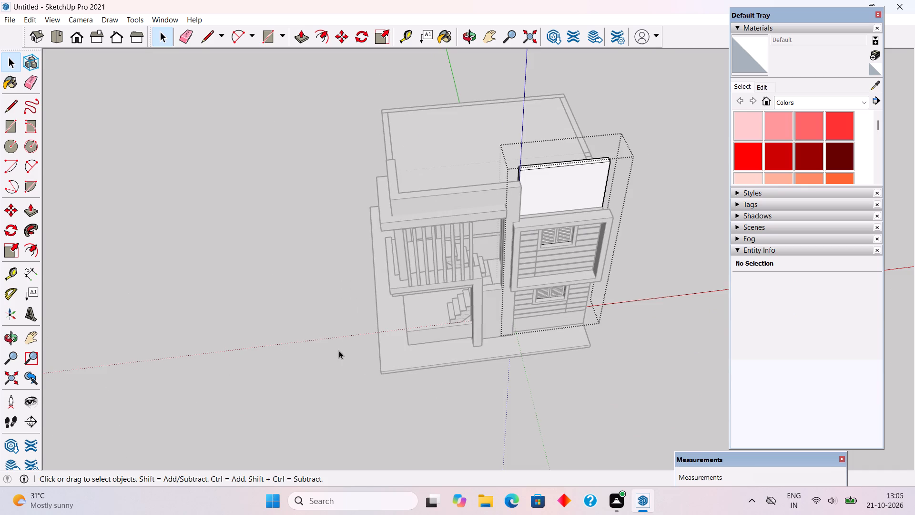
Examine the house from above, the balcony side and the front to check the raised parapet and front wall.
{"action": "middle_click_drag", "start_coordinate": [590, 307], "coordinate": [686, 129]}
{"action": "middle_click_drag", "start_coordinate": [421, 362], "coordinate": [745, 463]}
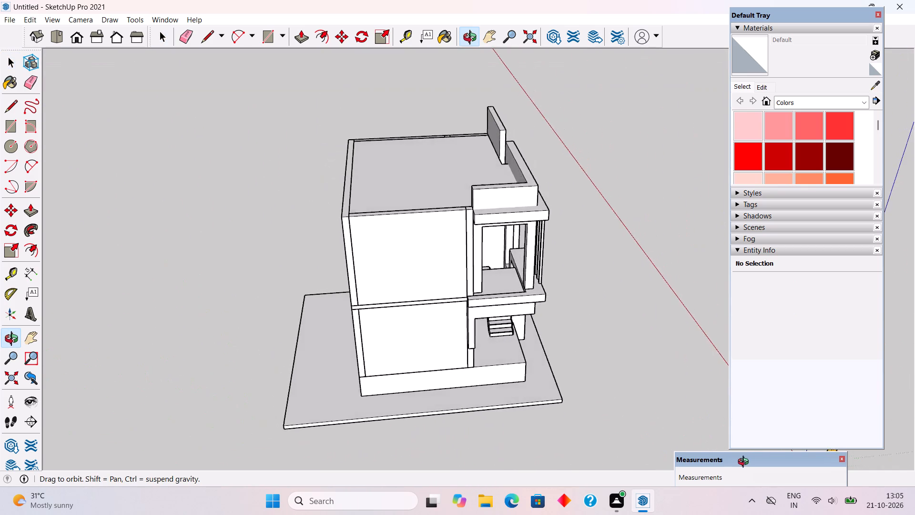
{"action": "middle_click_drag", "start_coordinate": [745, 463], "coordinate": [305, 332]}
{"action": "scroll", "coordinate": [305, 332], "scroll_direction": "up", "scroll_amount": 3}
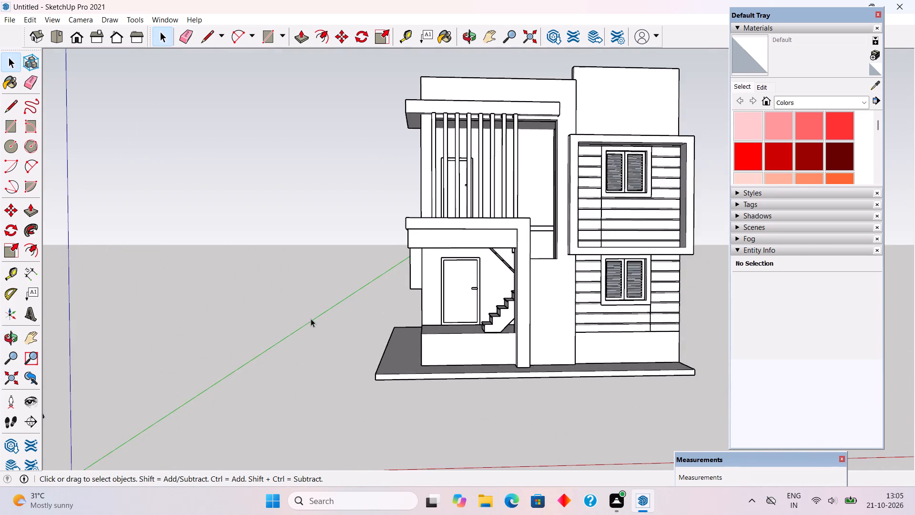
{"action": "scroll", "coordinate": [311, 319], "scroll_direction": "down", "scroll_amount": 4}
{"action": "scroll", "coordinate": [472, 333], "scroll_direction": "up", "scroll_amount": 4}
{"action": "middle_click_drag", "start_coordinate": [508, 360], "coordinate": [579, 337]}
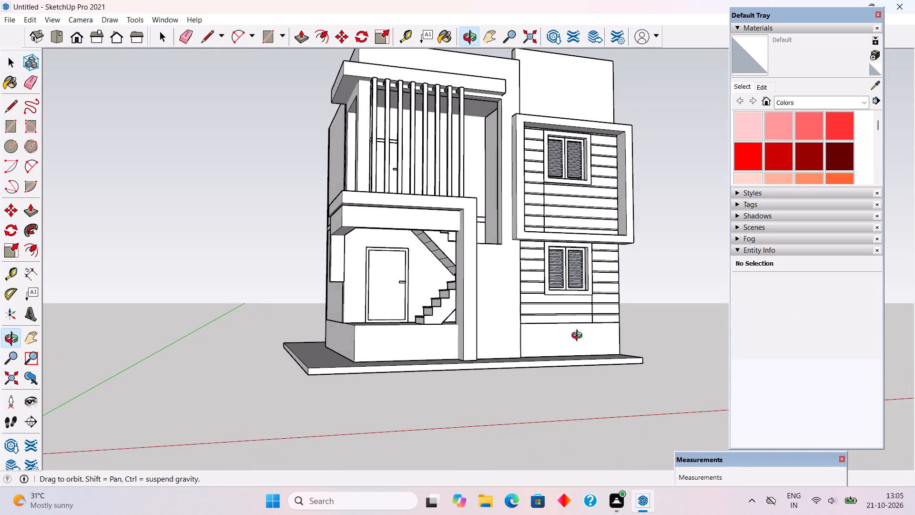
{"action": "middle_click_drag", "start_coordinate": [579, 337], "coordinate": [579, 337]}
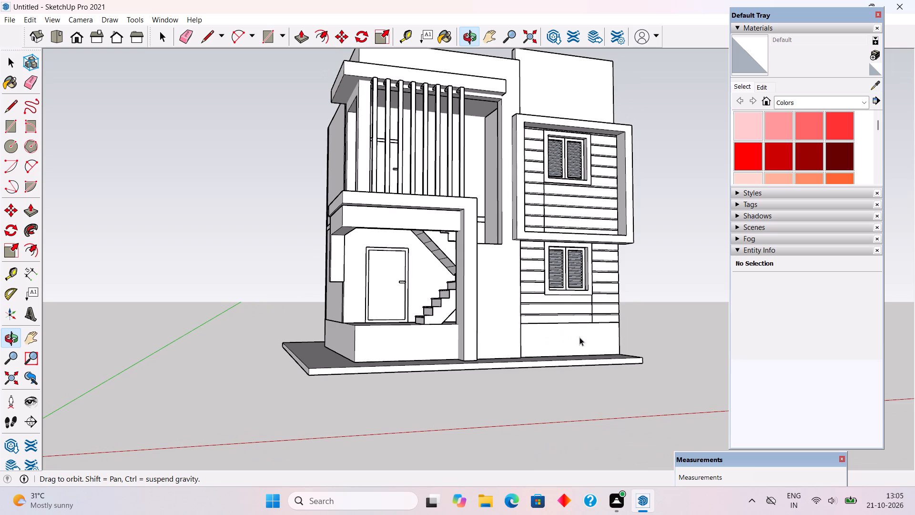
{"action": "middle_click_drag", "start_coordinate": [551, 336], "coordinate": [400, 358]}
{"action": "scroll", "coordinate": [400, 358], "scroll_direction": "down", "scroll_amount": 2}
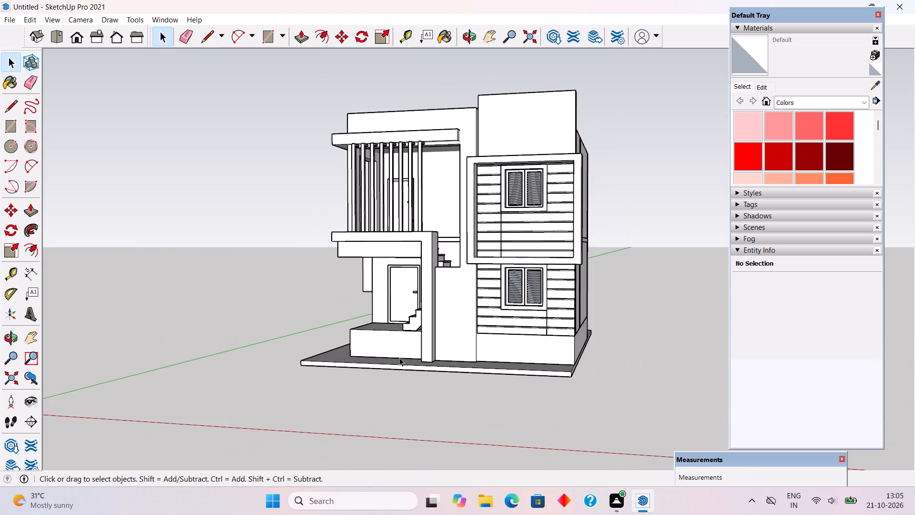
{"action": "middle_click_drag", "start_coordinate": [465, 395], "coordinate": [552, 405]}
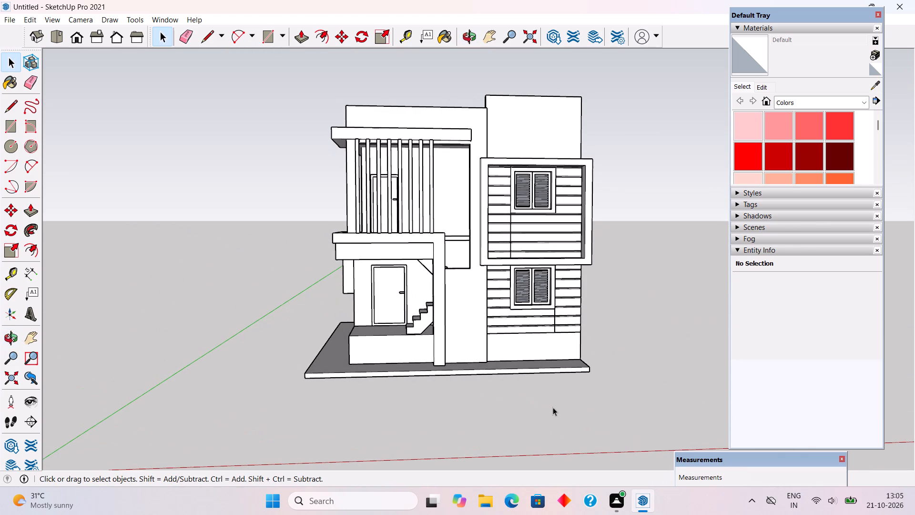
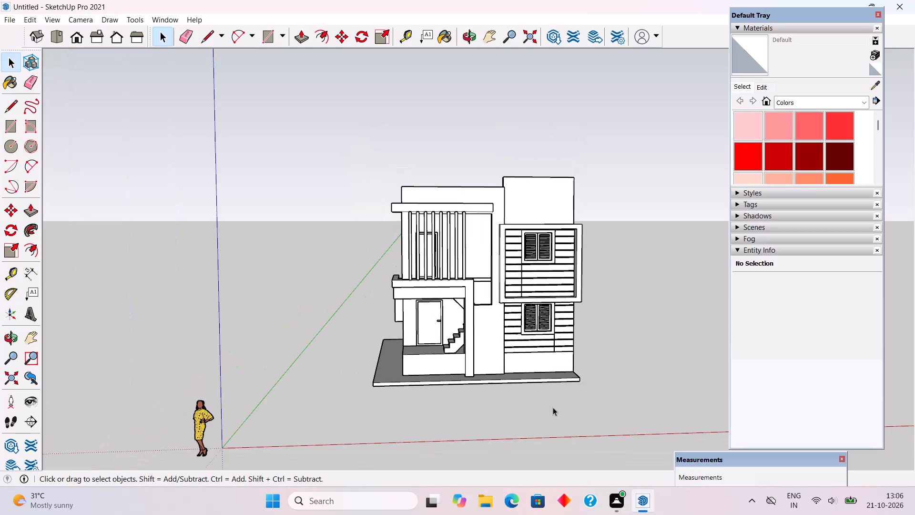
Examine the house from the front, the balcony side and above, including the parapet and the roof opening beside the front wall.
{"action": "scroll", "coordinate": [553, 407], "scroll_direction": "up", "scroll_amount": 3}
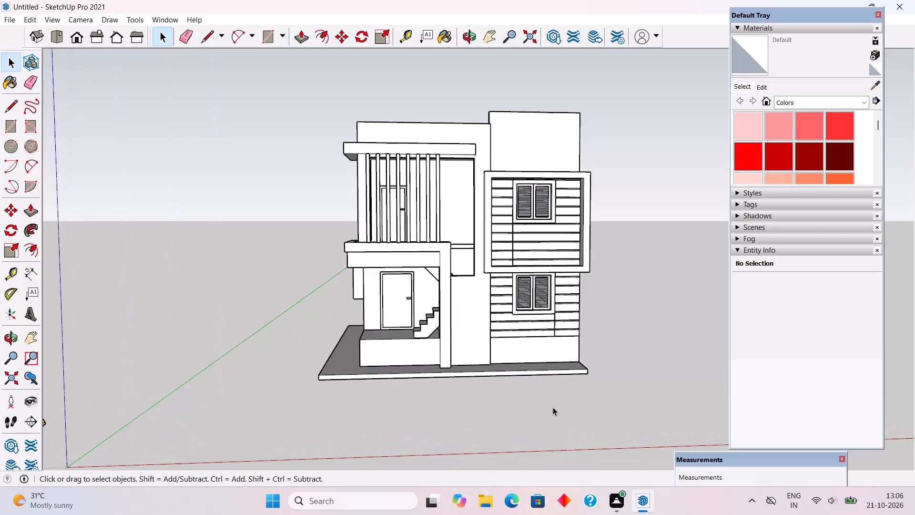
{"action": "scroll", "coordinate": [553, 407], "scroll_direction": "up", "scroll_amount": 2}
{"action": "scroll", "coordinate": [555, 405], "scroll_direction": "down", "scroll_amount": 2}
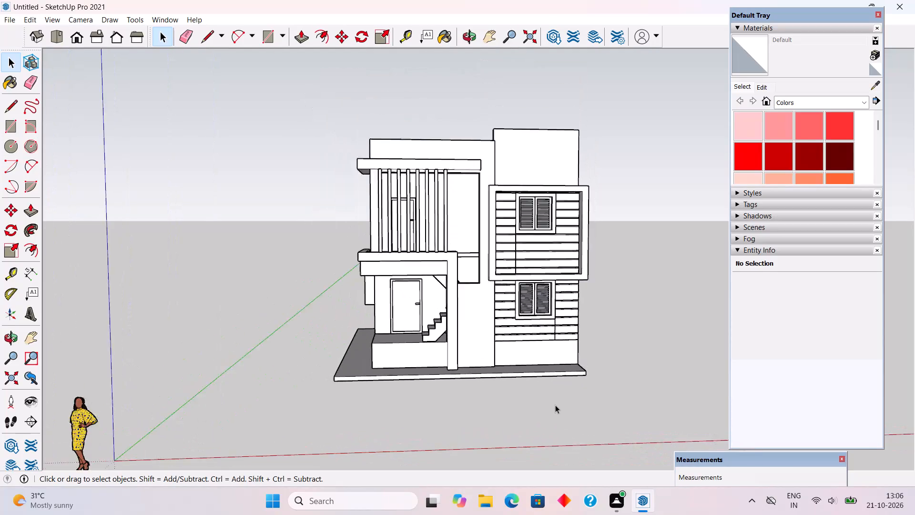
{"action": "scroll", "coordinate": [555, 405], "scroll_direction": "down", "scroll_amount": 4}
{"action": "scroll", "coordinate": [555, 405], "scroll_direction": "up", "scroll_amount": 5}
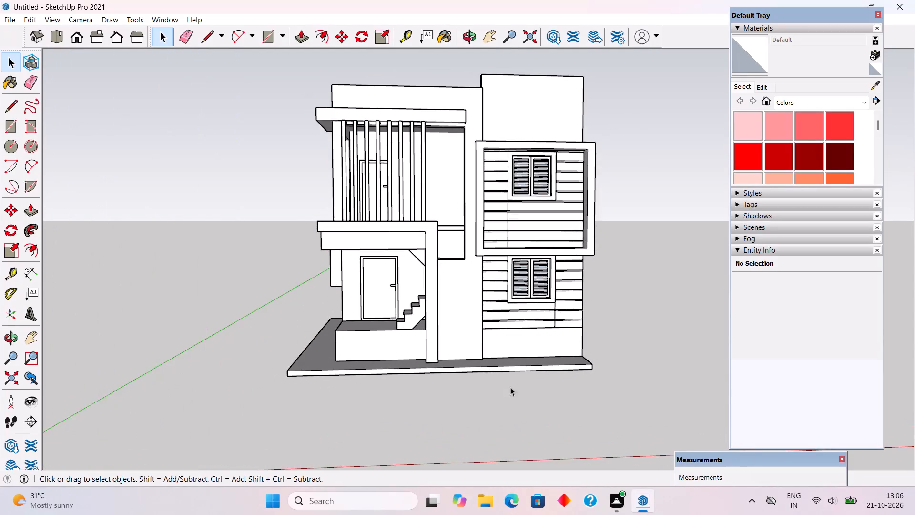
{"action": "scroll", "coordinate": [467, 381], "scroll_direction": "up", "scroll_amount": 3}
{"action": "scroll", "coordinate": [453, 365], "scroll_direction": "down", "scroll_amount": 6}
{"action": "scroll", "coordinate": [420, 389], "scroll_direction": "up", "scroll_amount": 1}
{"action": "middle_click_drag", "start_coordinate": [332, 365], "coordinate": [500, 351]}
{"action": "scroll", "coordinate": [500, 351], "scroll_direction": "up", "scroll_amount": 2}
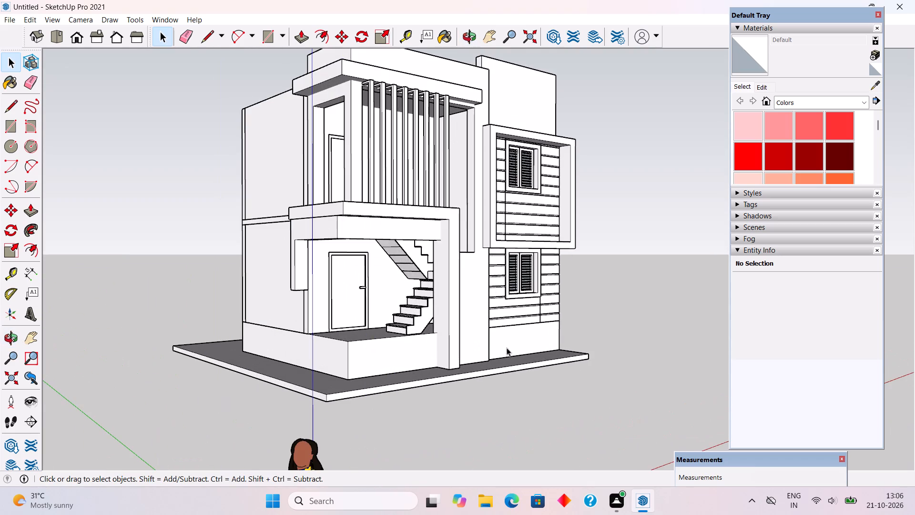
{"action": "scroll", "coordinate": [402, 315], "scroll_direction": "down", "scroll_amount": 5}
{"action": "middle_click_drag", "start_coordinate": [361, 309], "coordinate": [449, 320]}
{"action": "scroll", "coordinate": [449, 320], "scroll_direction": "up", "scroll_amount": 4}
{"action": "scroll", "coordinate": [447, 300], "scroll_direction": "down", "scroll_amount": 3}
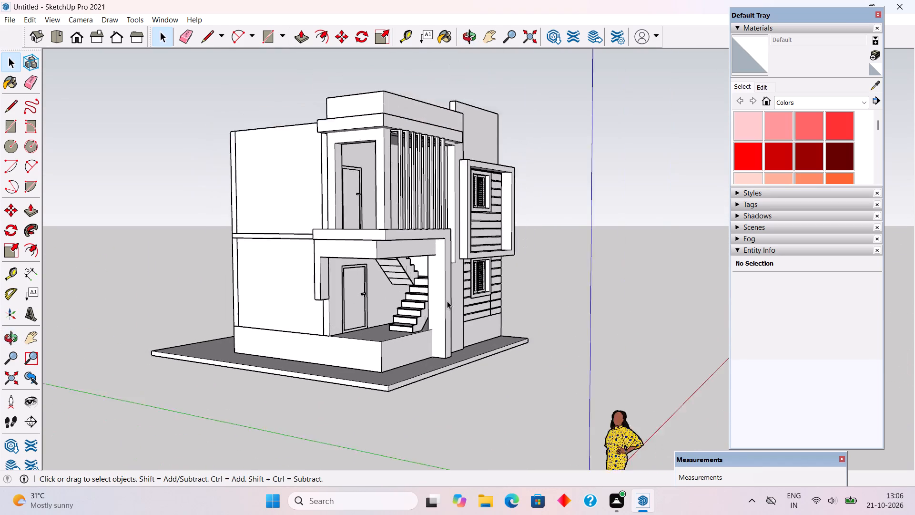
{"action": "scroll", "coordinate": [415, 144], "scroll_direction": "up", "scroll_amount": 6}
{"action": "middle_click_drag", "start_coordinate": [428, 301], "coordinate": [365, 344]}
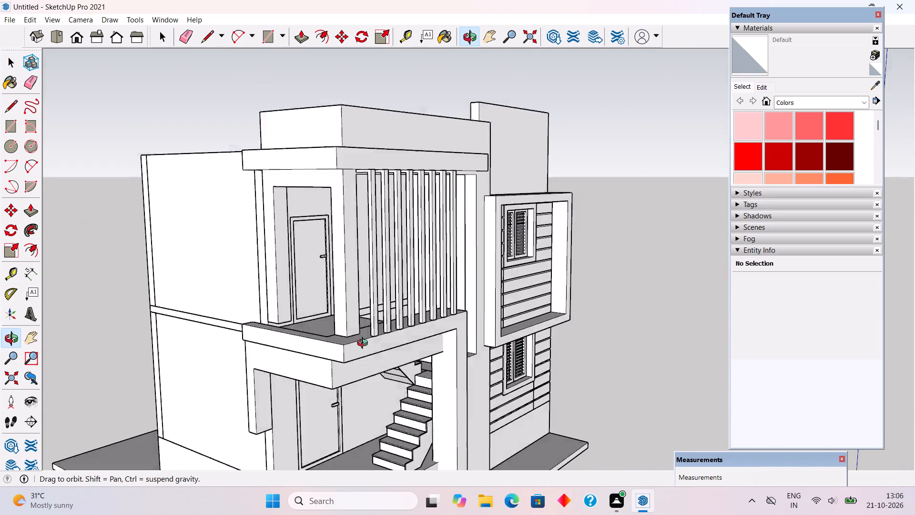
{"action": "middle_click_drag", "start_coordinate": [365, 344], "coordinate": [555, 214]}
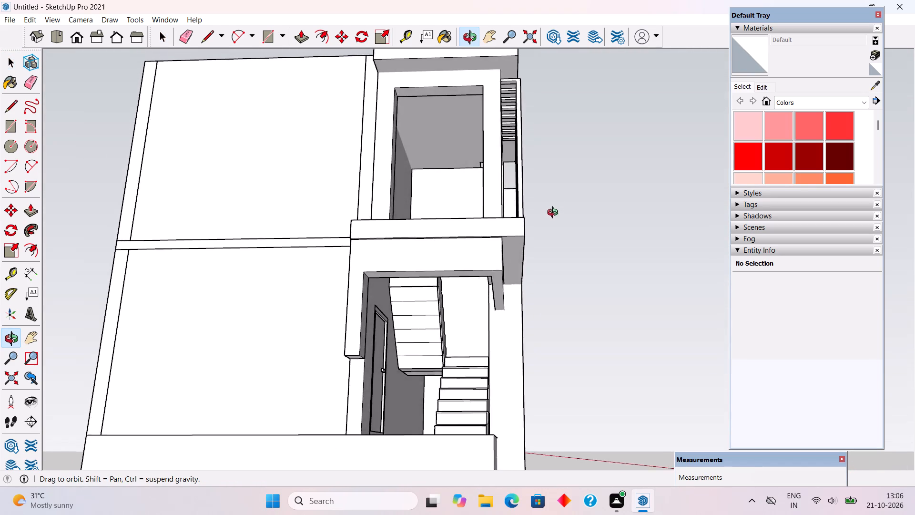
{"action": "middle_click_drag", "start_coordinate": [555, 214], "coordinate": [640, 469]}
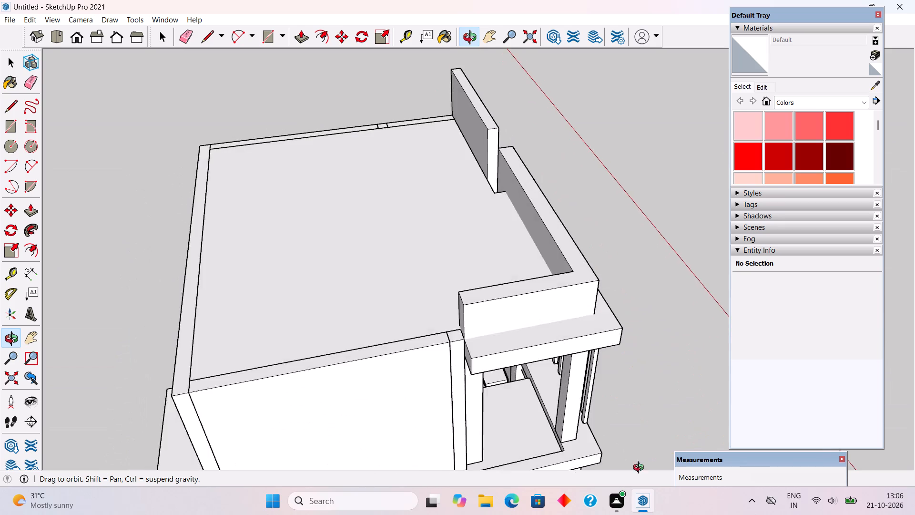
{"action": "middle_click_drag", "start_coordinate": [640, 469], "coordinate": [142, 413]}
{"action": "middle_click_drag", "start_coordinate": [397, 187], "coordinate": [384, 374]}
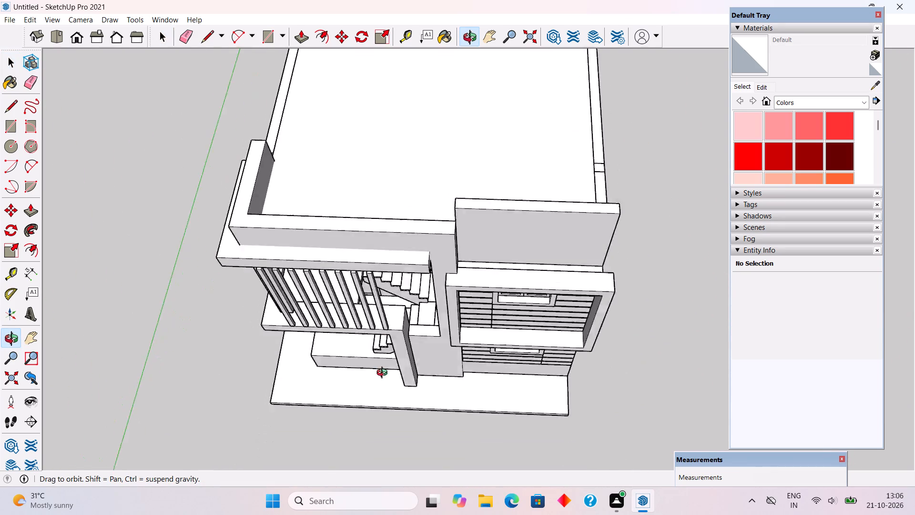
{"action": "middle_click_drag", "start_coordinate": [384, 374], "coordinate": [347, 514]}
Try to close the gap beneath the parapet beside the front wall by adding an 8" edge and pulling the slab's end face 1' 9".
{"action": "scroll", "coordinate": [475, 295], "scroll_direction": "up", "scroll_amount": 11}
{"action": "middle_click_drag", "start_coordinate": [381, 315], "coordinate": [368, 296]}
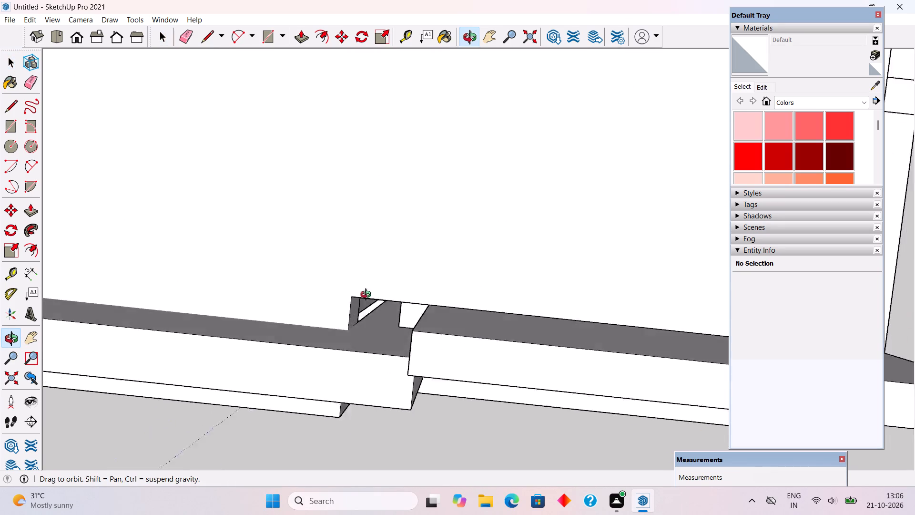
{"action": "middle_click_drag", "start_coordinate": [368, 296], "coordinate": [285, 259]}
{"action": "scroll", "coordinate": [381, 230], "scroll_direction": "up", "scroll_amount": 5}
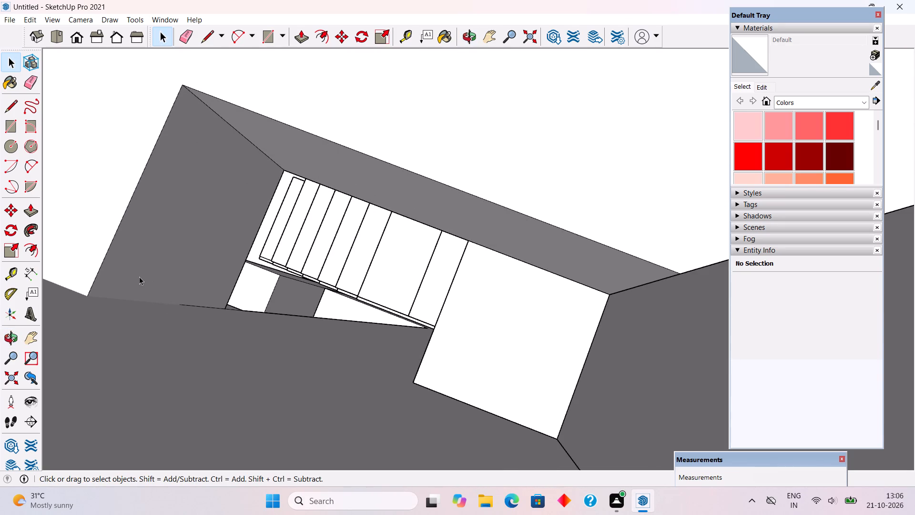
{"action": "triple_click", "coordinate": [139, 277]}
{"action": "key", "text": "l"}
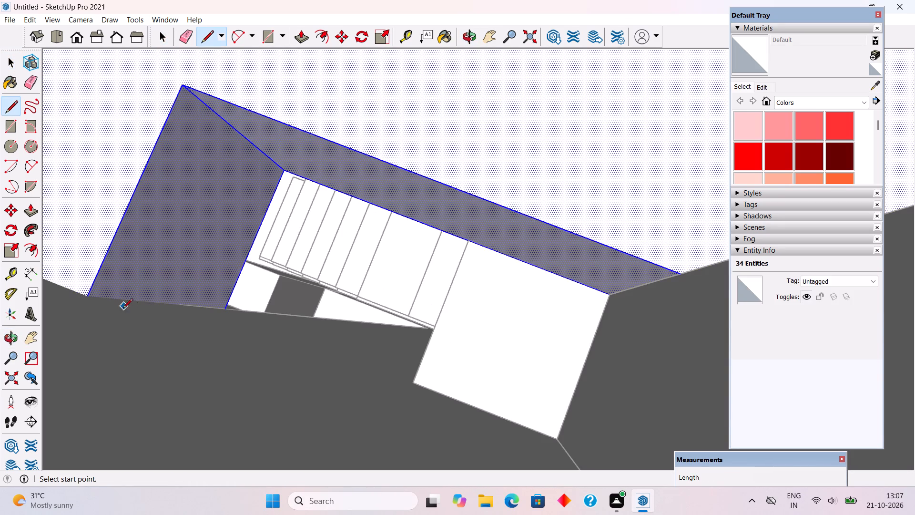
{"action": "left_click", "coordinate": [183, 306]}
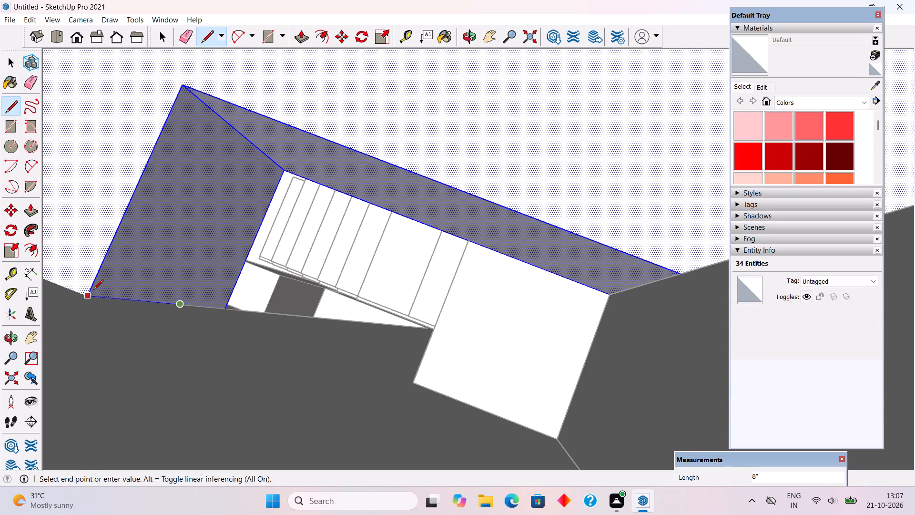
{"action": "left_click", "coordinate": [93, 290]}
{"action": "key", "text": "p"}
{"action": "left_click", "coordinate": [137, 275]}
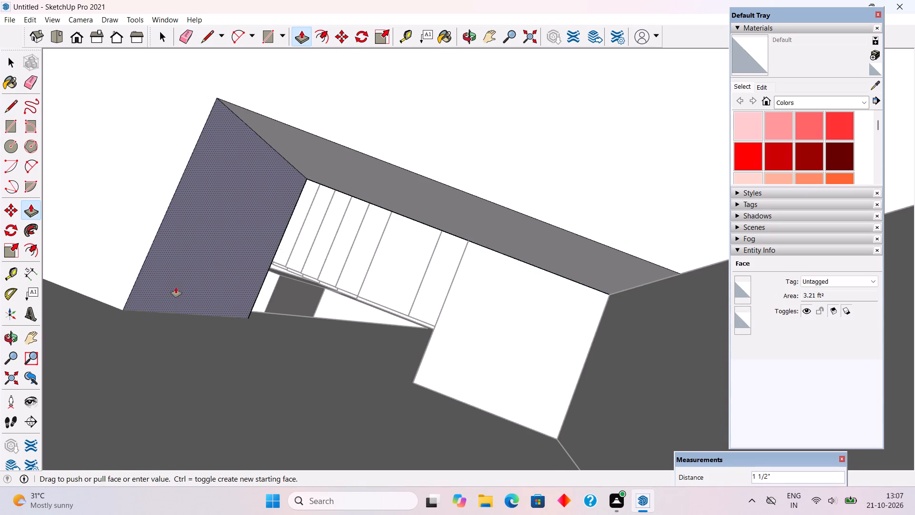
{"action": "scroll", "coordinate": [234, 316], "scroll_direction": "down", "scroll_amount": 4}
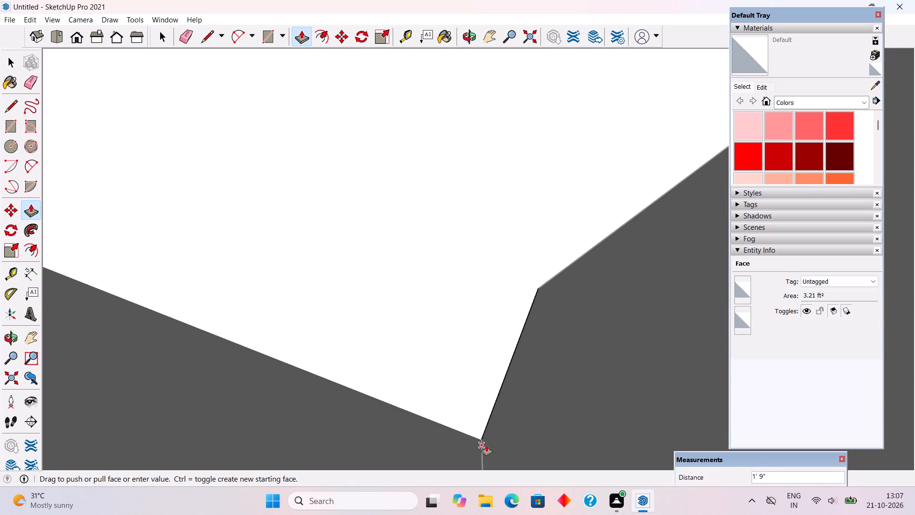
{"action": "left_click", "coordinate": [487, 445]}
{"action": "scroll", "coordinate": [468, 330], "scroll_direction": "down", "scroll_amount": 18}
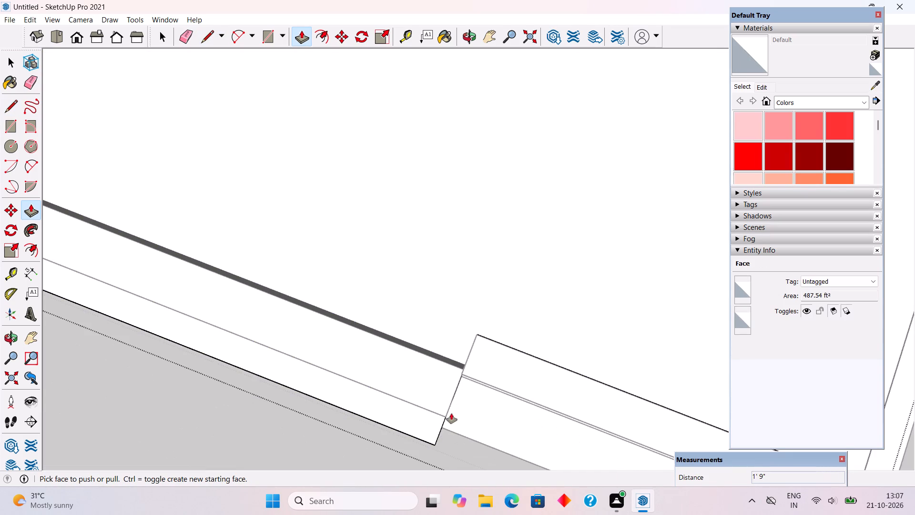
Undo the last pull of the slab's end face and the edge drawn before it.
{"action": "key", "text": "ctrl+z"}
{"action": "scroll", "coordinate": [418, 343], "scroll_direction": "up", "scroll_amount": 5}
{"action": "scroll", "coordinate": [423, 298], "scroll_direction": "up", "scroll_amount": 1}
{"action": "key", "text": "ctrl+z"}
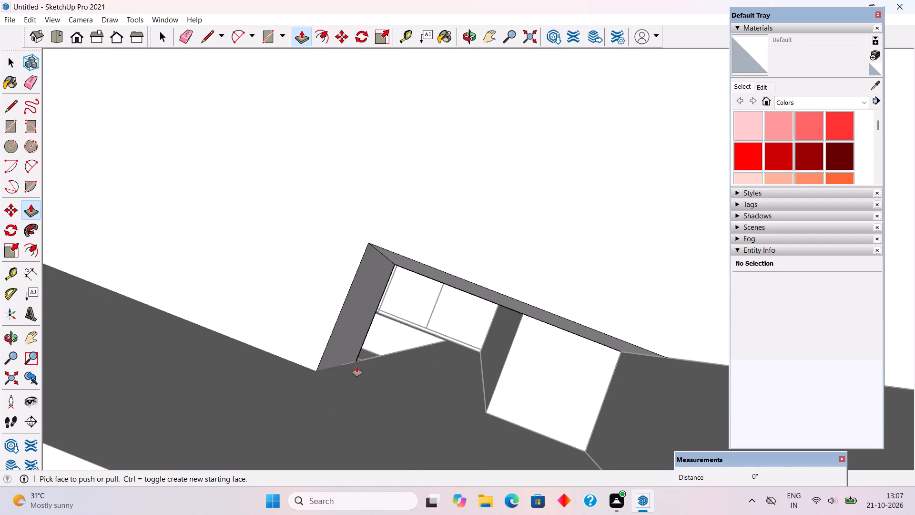
Draw a 1' 2" edge across the canopy slab's end face, between its two lower corners beside the gap at the front wall.
{"action": "key", "text": "l"}
{"action": "scroll", "coordinate": [357, 366], "scroll_direction": "up", "scroll_amount": 4}
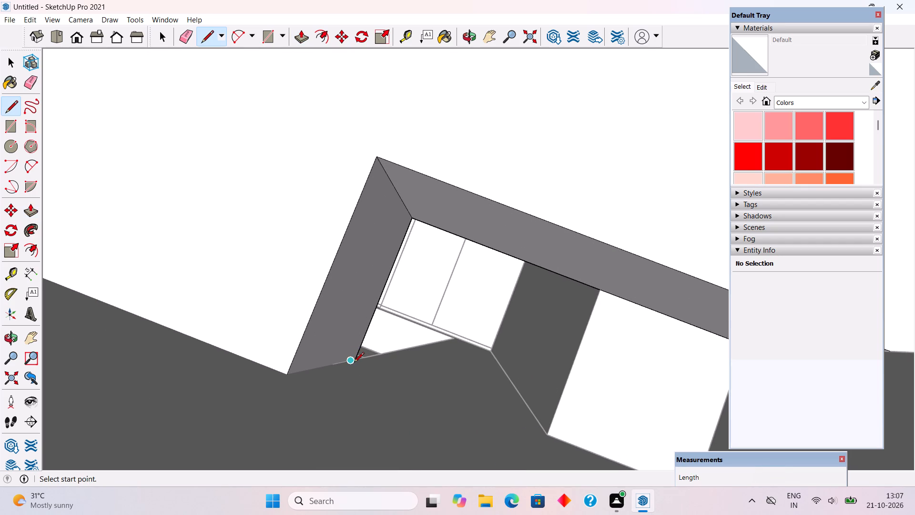
{"action": "scroll", "coordinate": [363, 366], "scroll_direction": "up", "scroll_amount": 10}
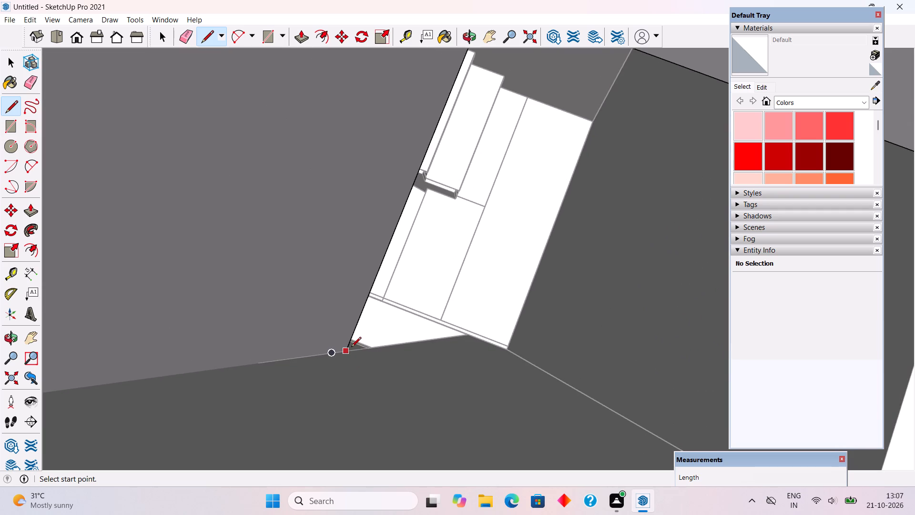
{"action": "left_click", "coordinate": [351, 348]}
{"action": "scroll", "coordinate": [262, 383], "scroll_direction": "down", "scroll_amount": 11}
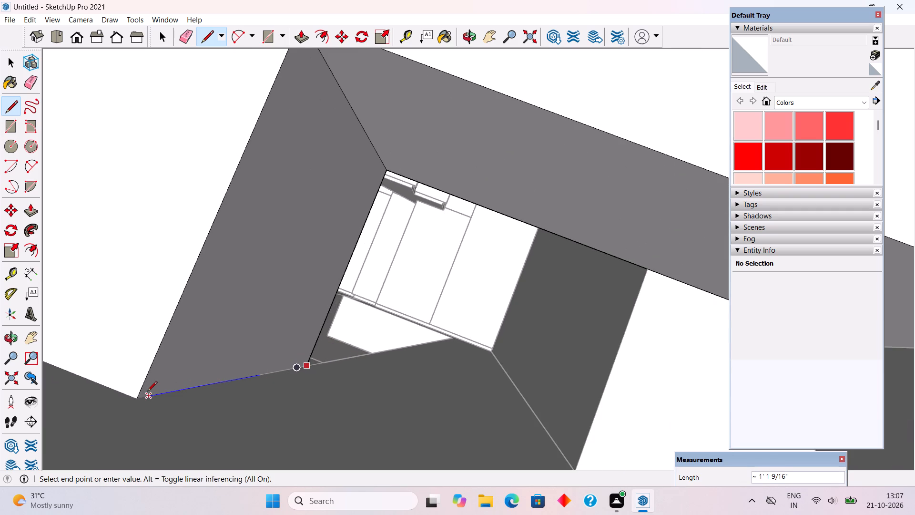
{"action": "left_click", "coordinate": [139, 403]}
Pull the outlined canopy slab end face 1' 9" to meet the front wall beneath the parapet, and leave the group.
{"action": "key", "text": "l"}
{"action": "key", "text": "p"}
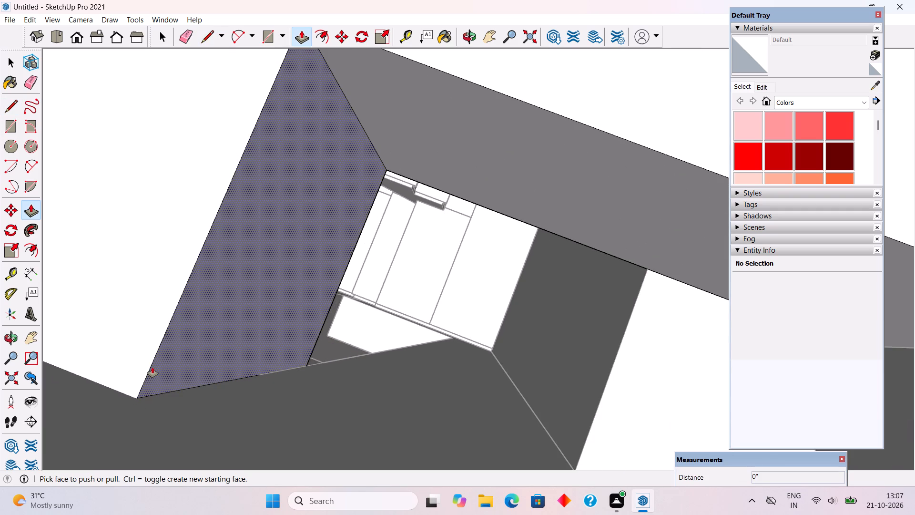
{"action": "left_click", "coordinate": [152, 367]}
{"action": "scroll", "coordinate": [265, 372], "scroll_direction": "down", "scroll_amount": 17}
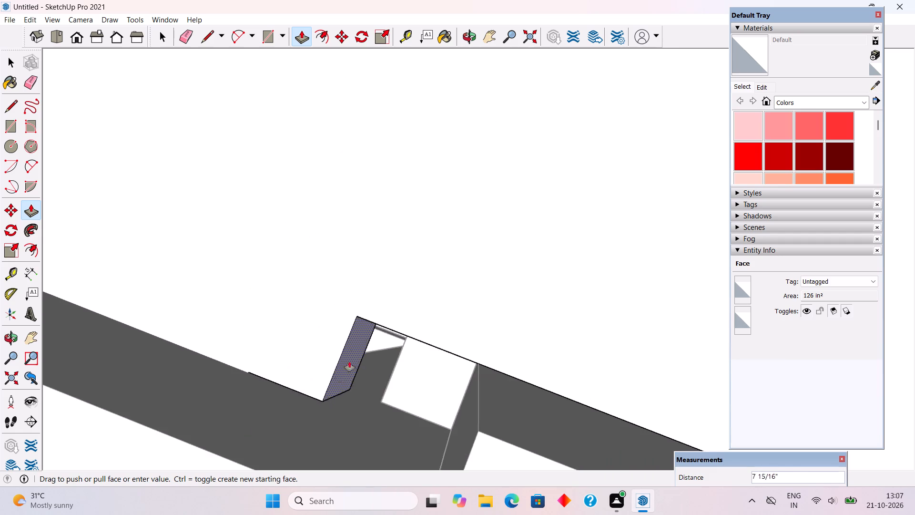
{"action": "scroll", "coordinate": [349, 361], "scroll_direction": "down", "scroll_amount": 11}
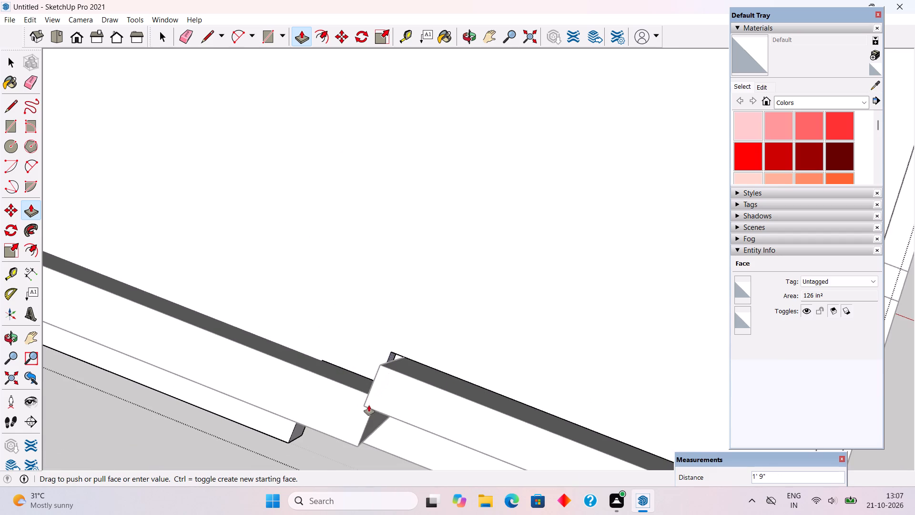
{"action": "left_click", "coordinate": [367, 408]}
{"action": "scroll", "coordinate": [366, 397], "scroll_direction": "down", "scroll_amount": 12}
{"action": "middle_click_drag", "start_coordinate": [435, 366], "coordinate": [478, 286]}
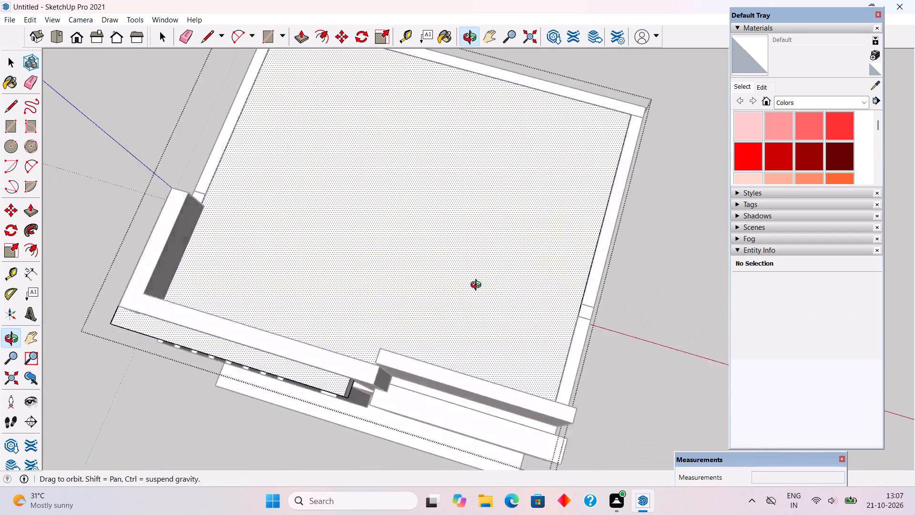
{"action": "middle_click_drag", "start_coordinate": [478, 286], "coordinate": [539, 66]}
{"action": "middle_click_drag", "start_coordinate": [492, 319], "coordinate": [651, 204]}
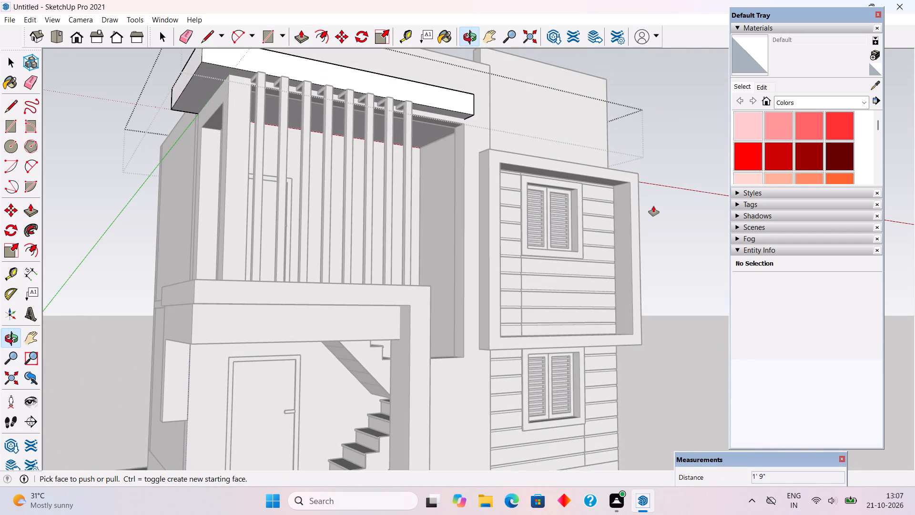
{"action": "key", "text": "space"}
{"action": "left_click", "coordinate": [675, 206]}
Examine the house from the front, the balcony side and above, looking closely at the canopy, balcony floor and roof.
{"action": "scroll", "coordinate": [508, 177], "scroll_direction": "down", "scroll_amount": 6}
{"action": "middle_click_drag", "start_coordinate": [498, 221], "coordinate": [513, 261]}
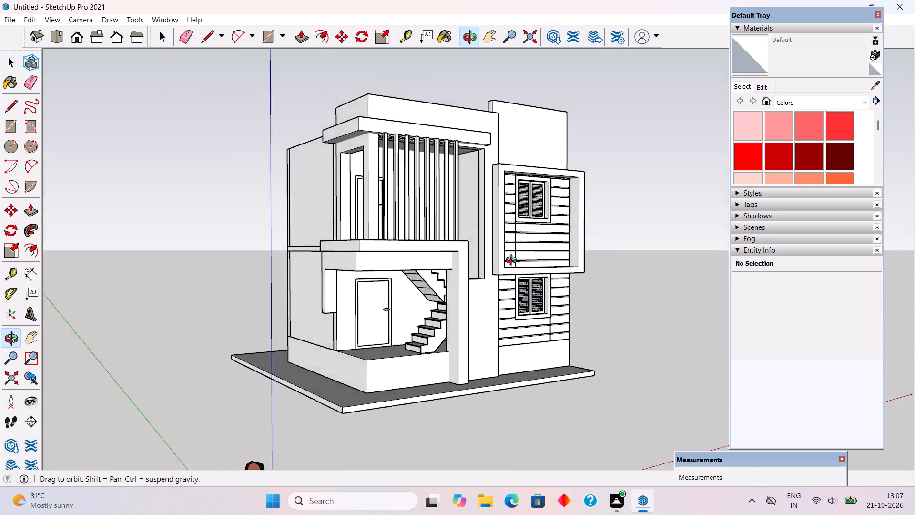
{"action": "middle_click_drag", "start_coordinate": [513, 261], "coordinate": [437, 239]}
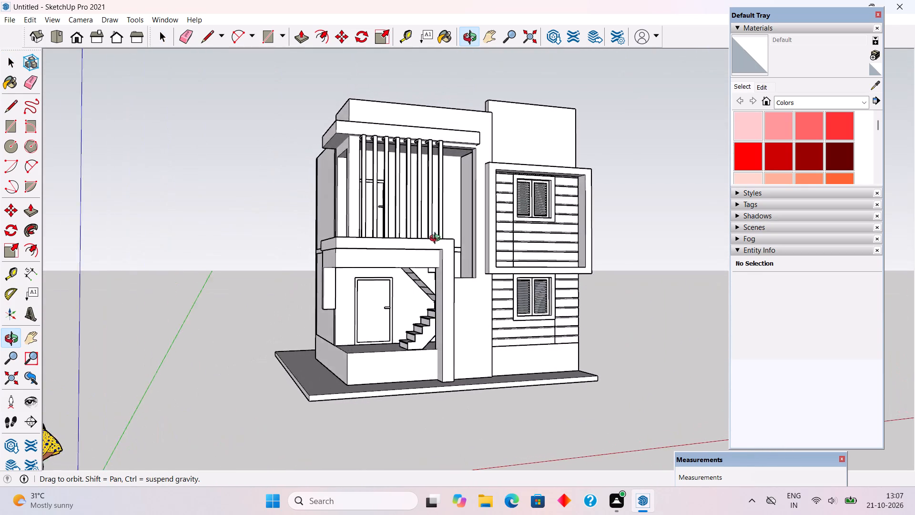
{"action": "middle_click_drag", "start_coordinate": [437, 239], "coordinate": [369, 239]}
{"action": "scroll", "coordinate": [369, 239], "scroll_direction": "up", "scroll_amount": 3}
{"action": "middle_click_drag", "start_coordinate": [469, 318], "coordinate": [551, 326]}
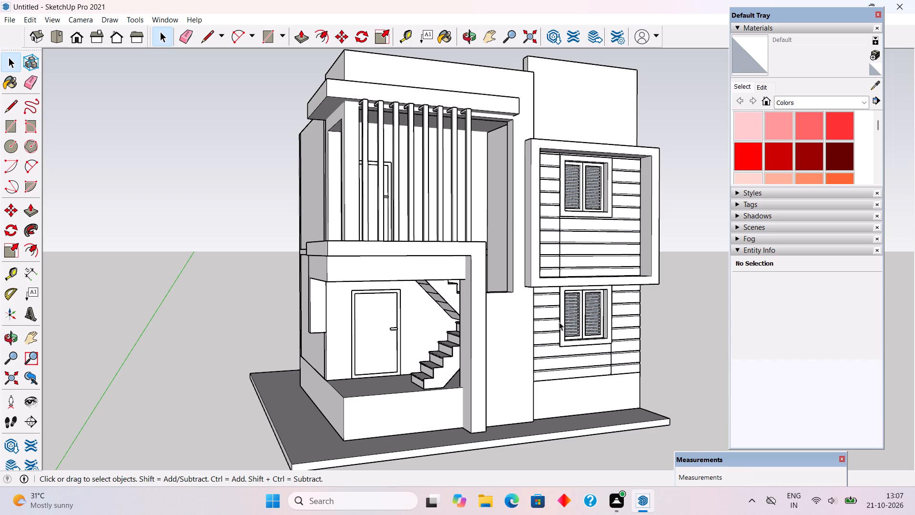
{"action": "scroll", "coordinate": [559, 322], "scroll_direction": "down", "scroll_amount": 5}
{"action": "scroll", "coordinate": [482, 300], "scroll_direction": "down", "scroll_amount": 4}
{"action": "middle_click_drag", "start_coordinate": [501, 334], "coordinate": [763, 369]}
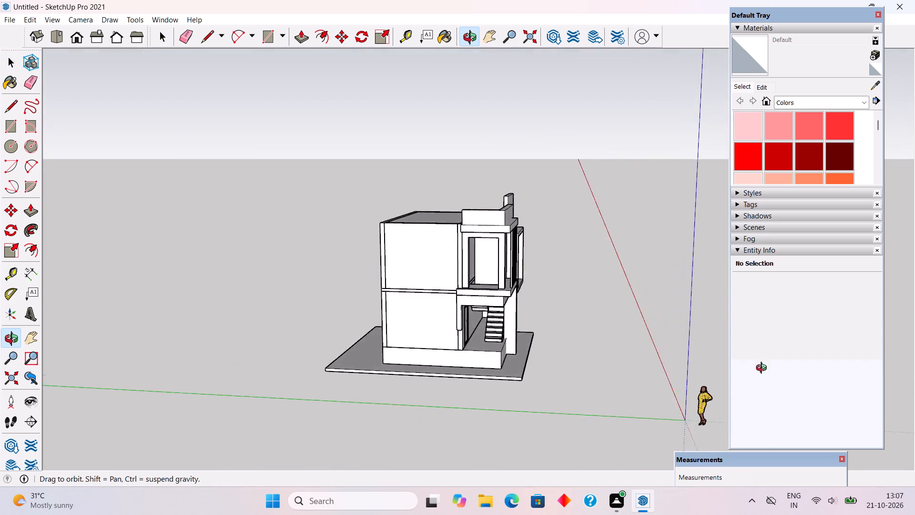
{"action": "middle_click_drag", "start_coordinate": [763, 369], "coordinate": [688, 514]}
{"action": "scroll", "coordinate": [623, 410], "scroll_direction": "up", "scroll_amount": 1}
{"action": "scroll", "coordinate": [453, 299], "scroll_direction": "up", "scroll_amount": 5}
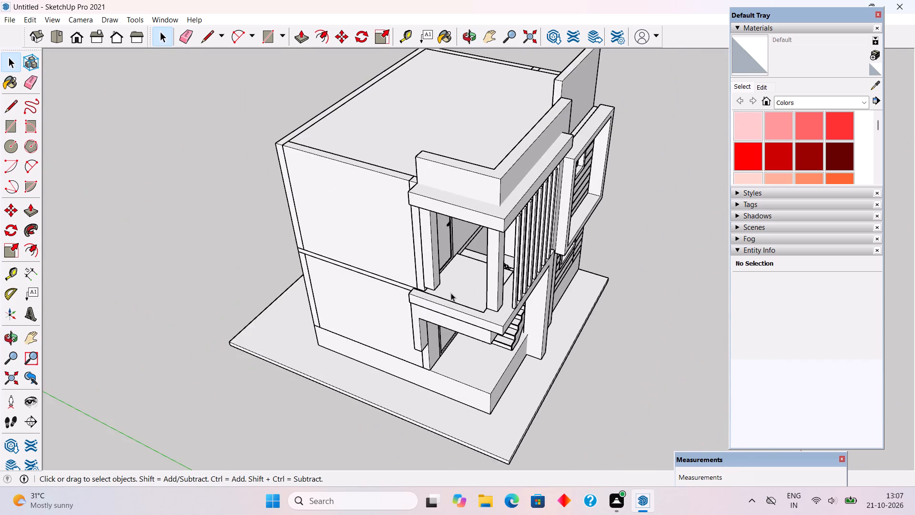
{"action": "scroll", "coordinate": [451, 293], "scroll_direction": "up", "scroll_amount": 10}
{"action": "middle_click_drag", "start_coordinate": [489, 322], "coordinate": [542, 376]}
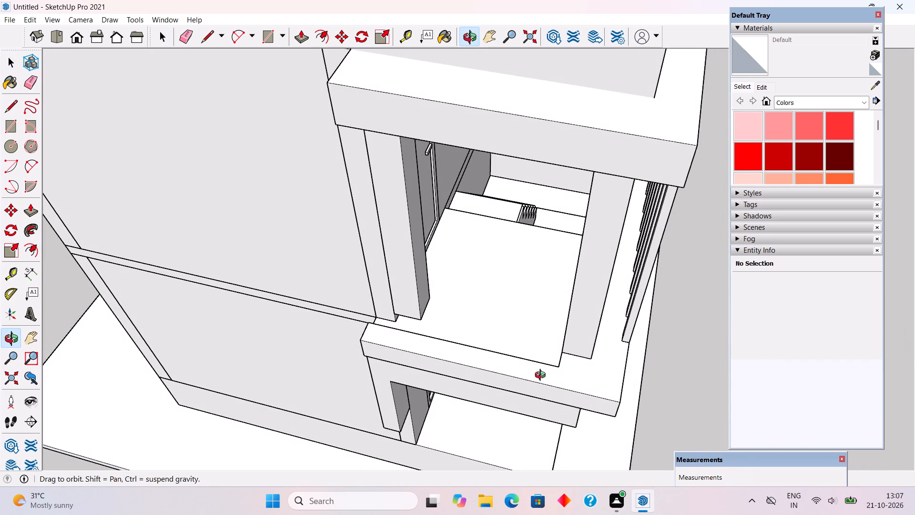
{"action": "middle_click_drag", "start_coordinate": [542, 376], "coordinate": [538, 381]}
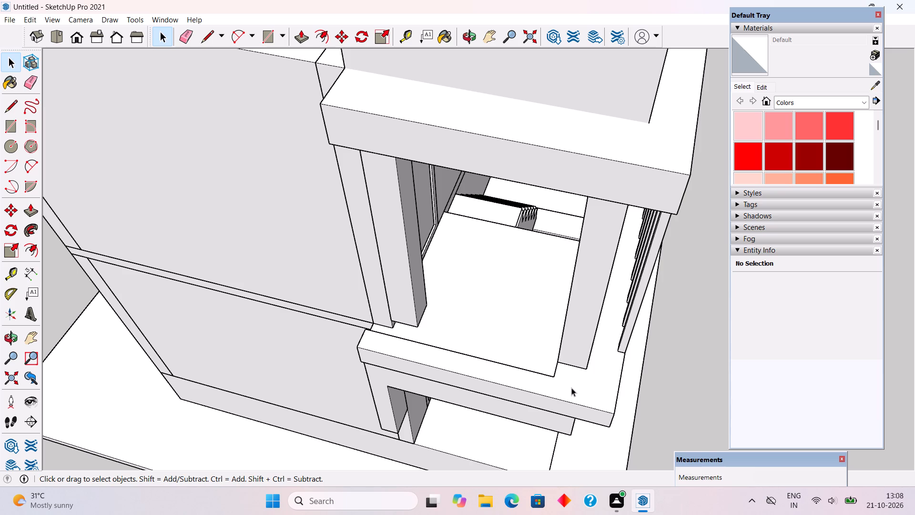
{"action": "scroll", "coordinate": [571, 388], "scroll_direction": "down", "scroll_amount": 8}
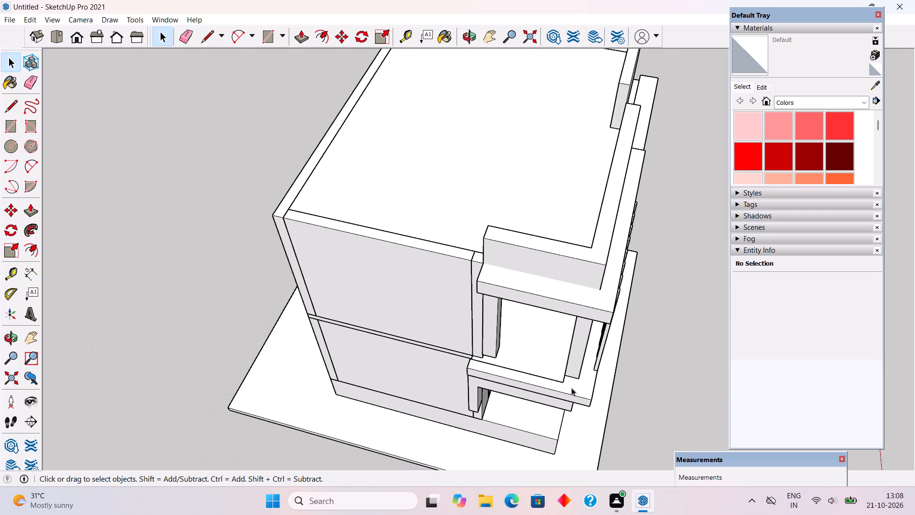
{"action": "scroll", "coordinate": [571, 388], "scroll_direction": "down", "scroll_amount": 3}
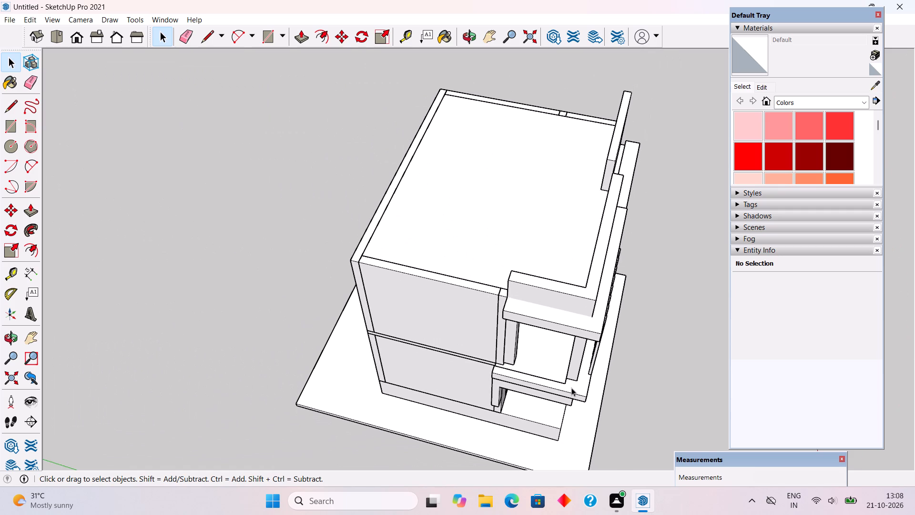
Examine the house's overall form from above, the front and the balcony side, including the porch, canopy and parapets.
{"action": "scroll", "coordinate": [571, 388], "scroll_direction": "down", "scroll_amount": 1}
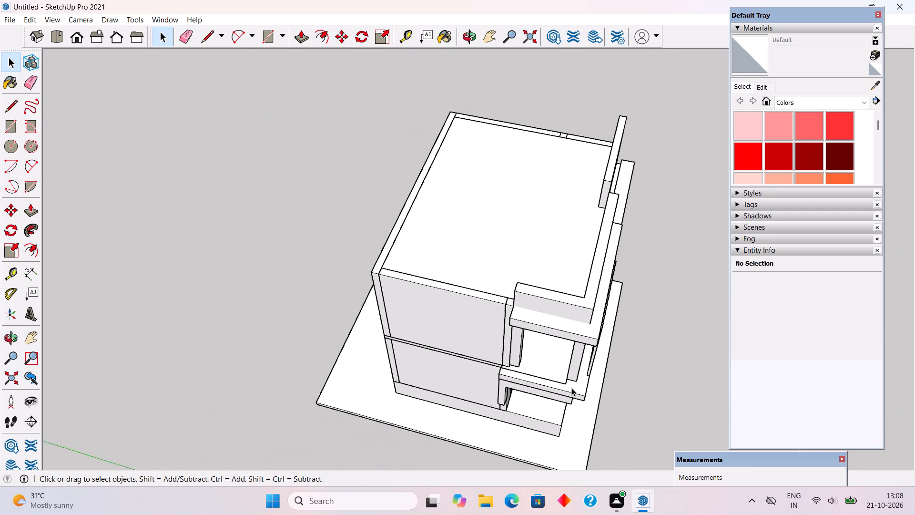
{"action": "scroll", "coordinate": [571, 388], "scroll_direction": "down", "scroll_amount": 2}
{"action": "middle_click_drag", "start_coordinate": [571, 388], "coordinate": [527, 218]}
{"action": "scroll", "coordinate": [527, 218], "scroll_direction": "up", "scroll_amount": 2}
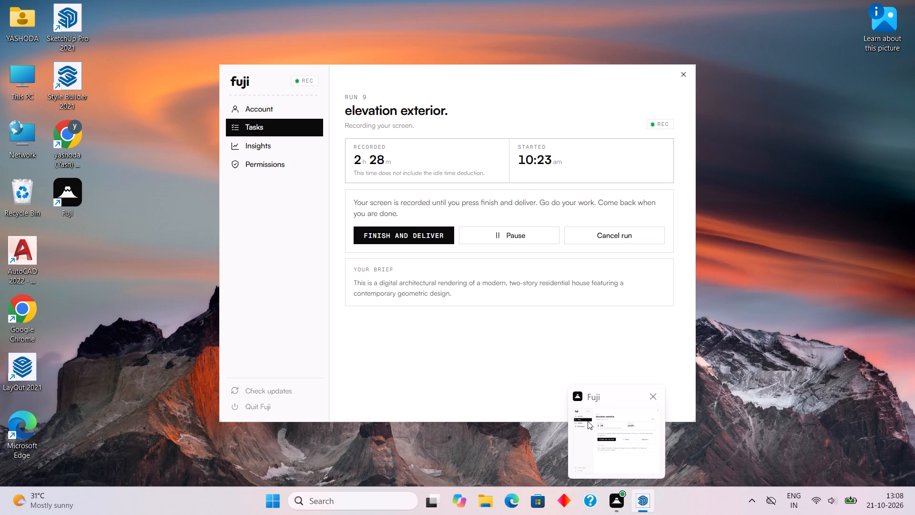
{"action": "scroll", "coordinate": [318, 324], "scroll_direction": "down", "scroll_amount": 6}
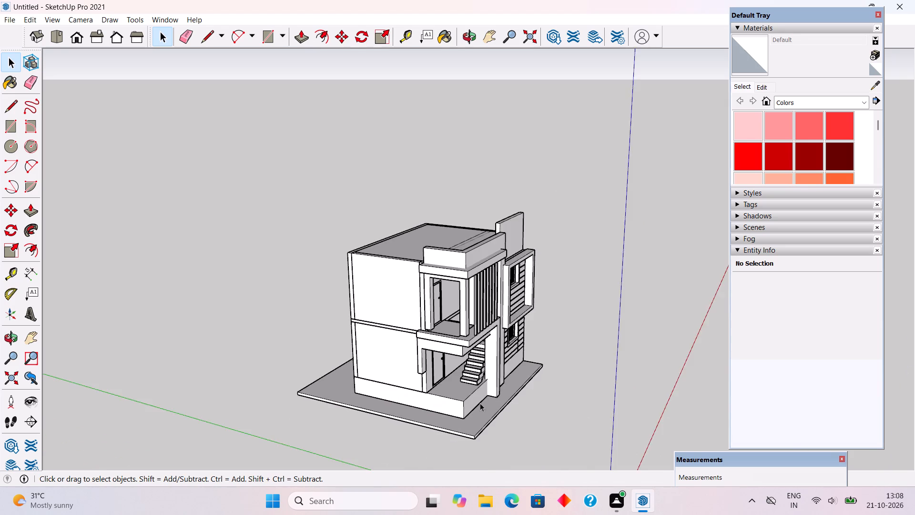
{"action": "scroll", "coordinate": [479, 403], "scroll_direction": "up", "scroll_amount": 5}
{"action": "scroll", "coordinate": [569, 431], "scroll_direction": "up", "scroll_amount": 1}
{"action": "middle_click_drag", "start_coordinate": [544, 422], "coordinate": [229, 329]}
{"action": "scroll", "coordinate": [229, 328], "scroll_direction": "up", "scroll_amount": 3}
{"action": "middle_click_drag", "start_coordinate": [351, 376], "coordinate": [482, 393]}
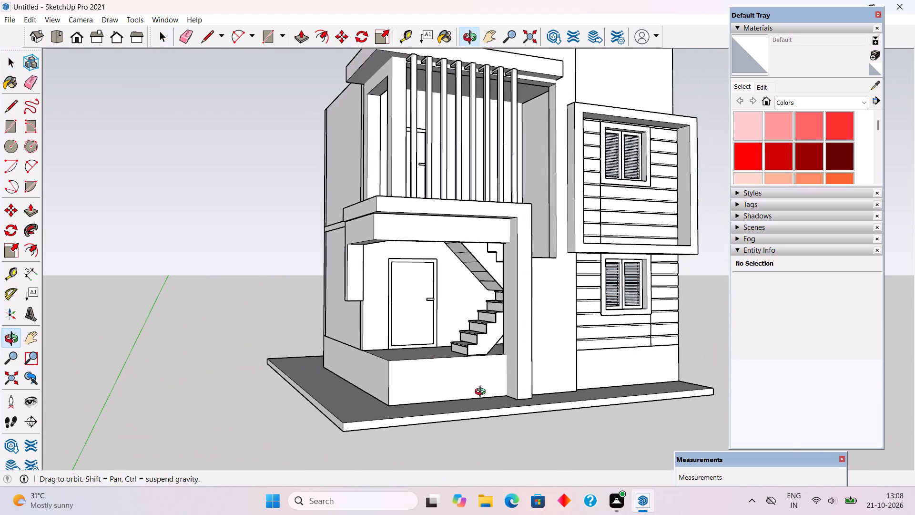
{"action": "middle_click_drag", "start_coordinate": [482, 393], "coordinate": [484, 393]}
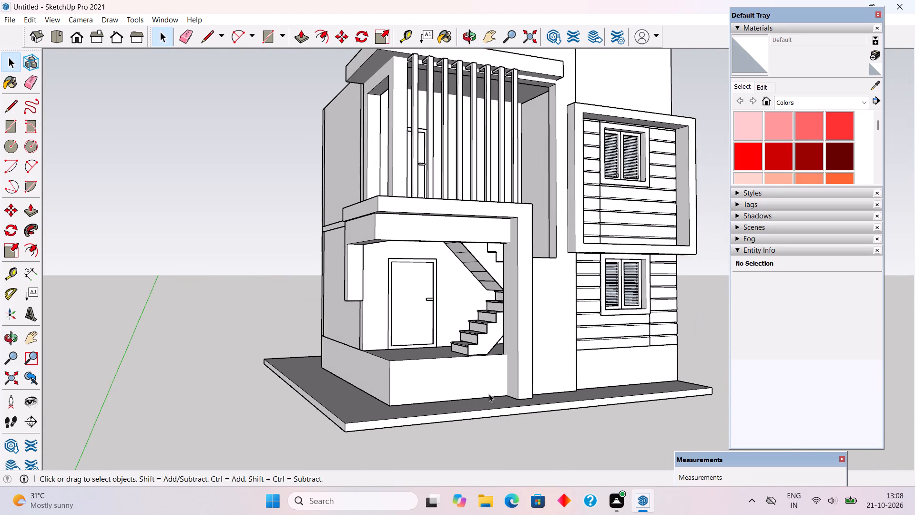
{"action": "scroll", "coordinate": [490, 391], "scroll_direction": "up", "scroll_amount": 1}
{"action": "middle_click_drag", "start_coordinate": [500, 385], "coordinate": [614, 382]}
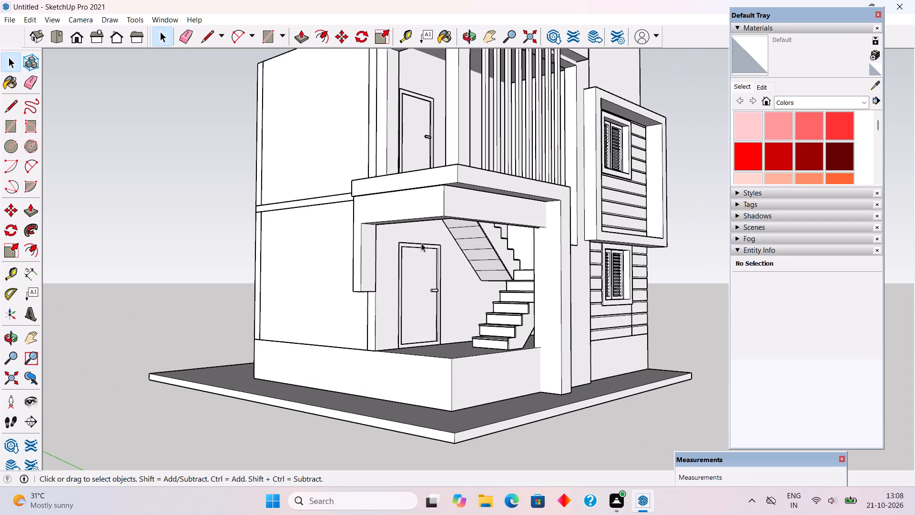
{"action": "scroll", "coordinate": [421, 242], "scroll_direction": "down", "scroll_amount": 4}
{"action": "middle_click_drag", "start_coordinate": [412, 154], "coordinate": [411, 355]}
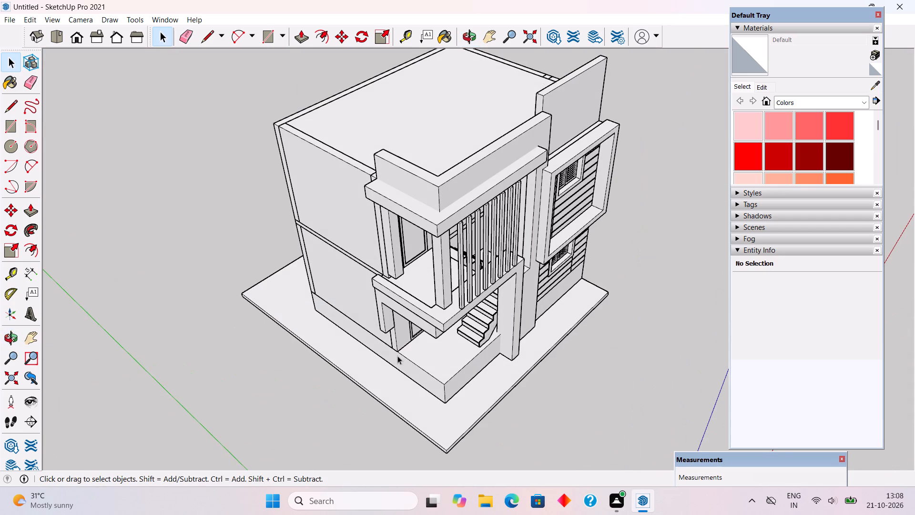
Examine the balcony corner, the porch beam and the front corner of the plinth up close.
{"action": "scroll", "coordinate": [393, 343], "scroll_direction": "up", "scroll_amount": 5}
{"action": "scroll", "coordinate": [393, 343], "scroll_direction": "down", "scroll_amount": 4}
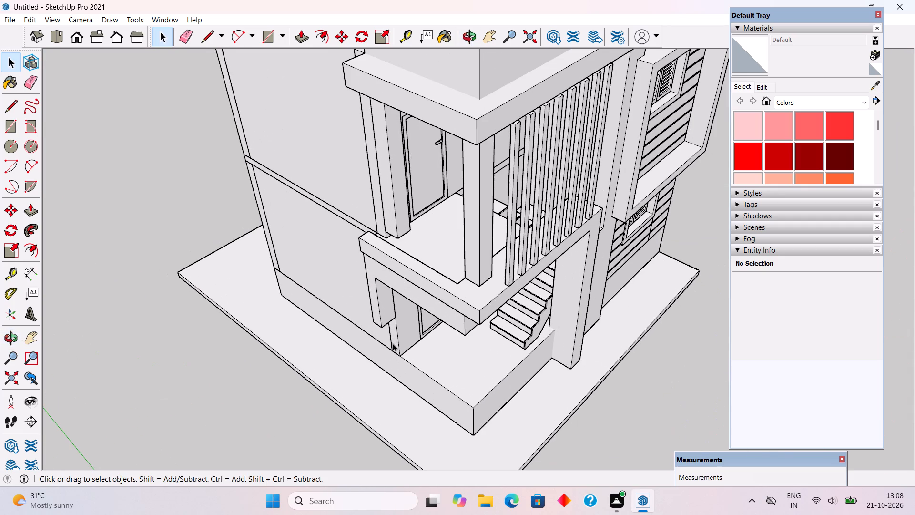
{"action": "scroll", "coordinate": [393, 343], "scroll_direction": "up", "scroll_amount": 5}
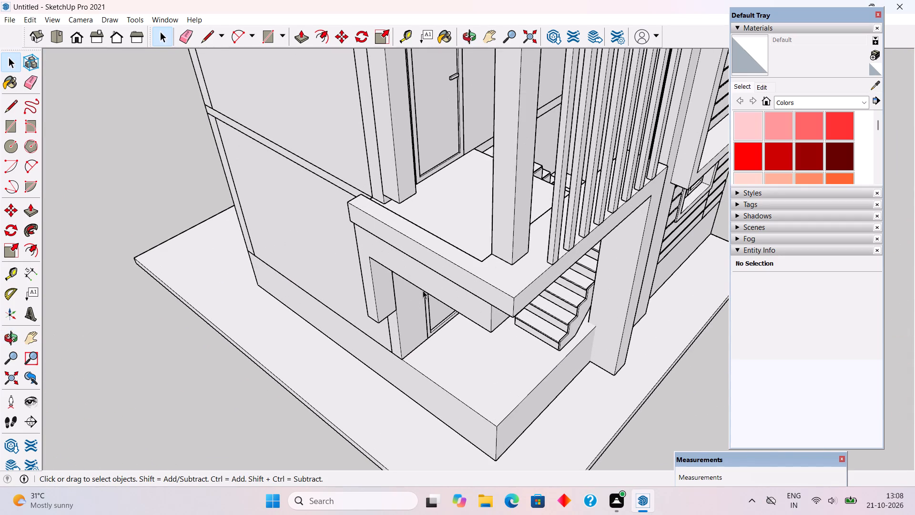
{"action": "scroll", "coordinate": [444, 269], "scroll_direction": "up", "scroll_amount": 3}
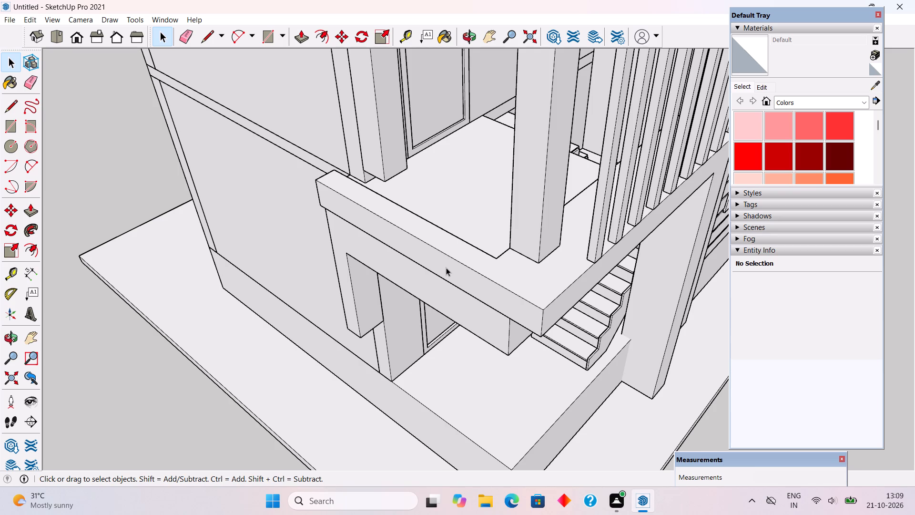
{"action": "scroll", "coordinate": [446, 268], "scroll_direction": "down", "scroll_amount": 5}
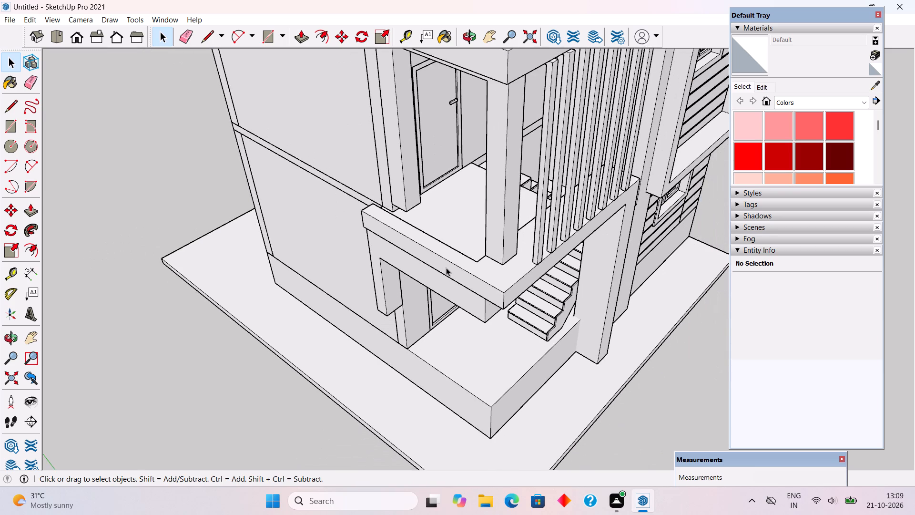
{"action": "scroll", "coordinate": [446, 268], "scroll_direction": "down", "scroll_amount": 2}
{"action": "middle_click_drag", "start_coordinate": [446, 268], "coordinate": [393, 265]}
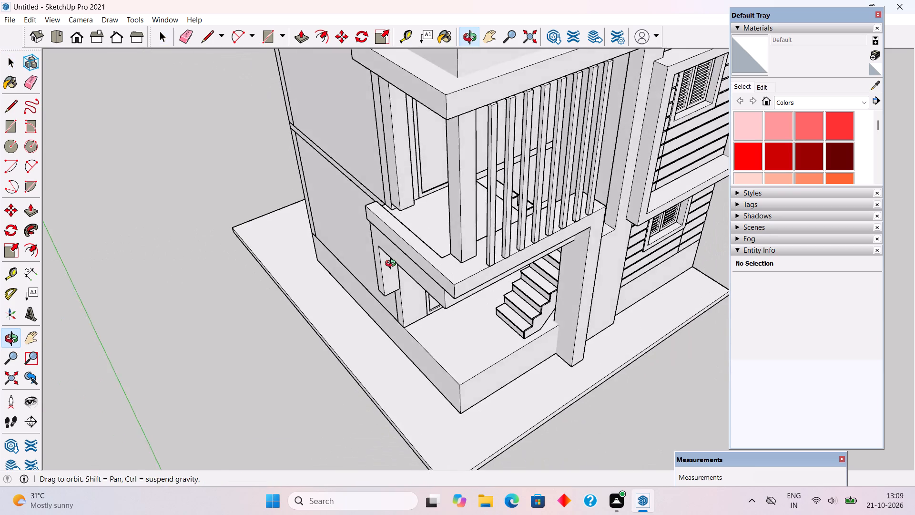
{"action": "middle_click_drag", "start_coordinate": [393, 265], "coordinate": [392, 264]}
{"action": "scroll", "coordinate": [392, 264], "scroll_direction": "down", "scroll_amount": 2}
{"action": "middle_click_drag", "start_coordinate": [401, 319], "coordinate": [398, 303]}
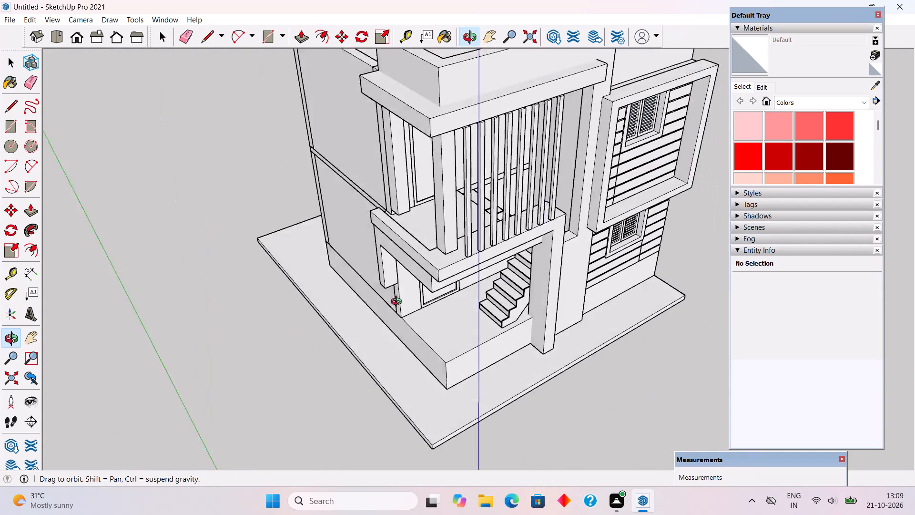
{"action": "middle_click_drag", "start_coordinate": [398, 303], "coordinate": [440, 257]}
{"action": "scroll", "coordinate": [458, 276], "scroll_direction": "down", "scroll_amount": 1}
{"action": "scroll", "coordinate": [455, 393], "scroll_direction": "up", "scroll_amount": 8}
{"action": "middle_click_drag", "start_coordinate": [474, 365], "coordinate": [451, 298]}
{"action": "scroll", "coordinate": [451, 298], "scroll_direction": "up", "scroll_amount": 5}
{"action": "key", "text": "l"}
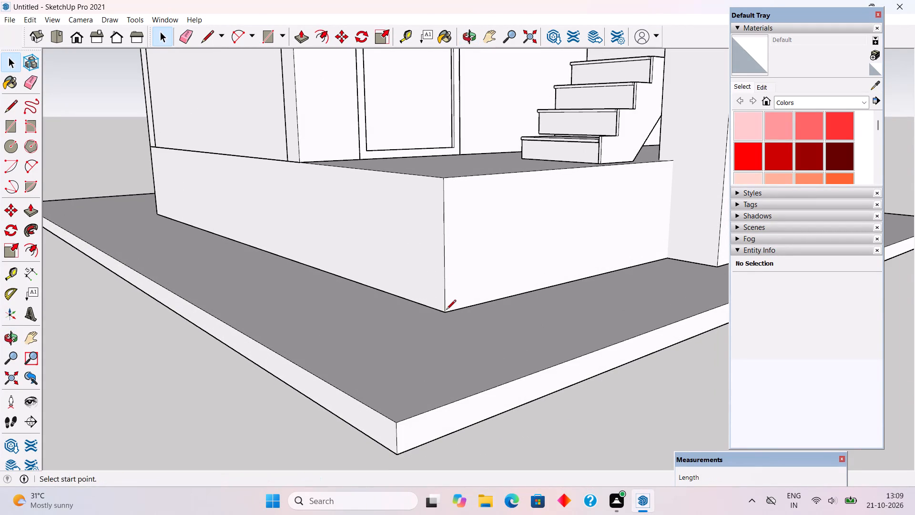
{"action": "key", "text": "space"}
Examine the front elevation and the open porch corner, comparing the single front pillar with the unsupported side.
{"action": "scroll", "coordinate": [442, 315], "scroll_direction": "down", "scroll_amount": 11}
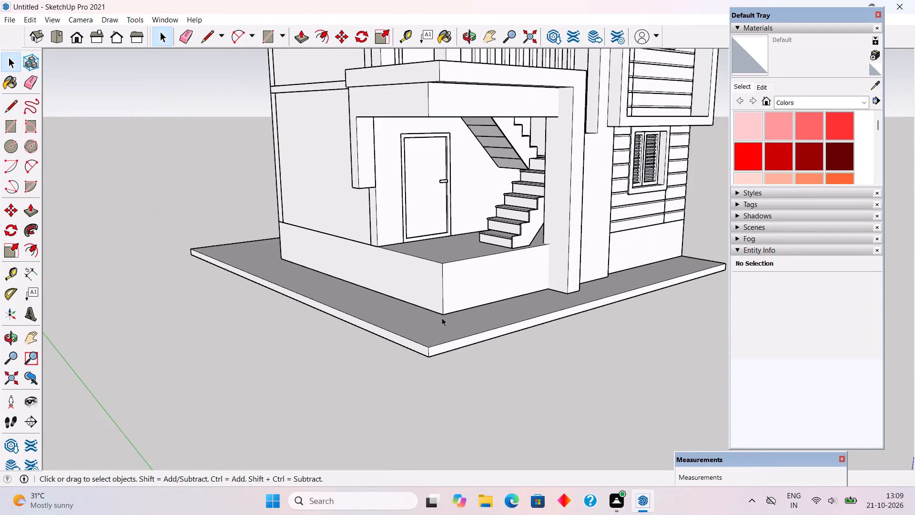
{"action": "middle_click_drag", "start_coordinate": [478, 299], "coordinate": [384, 389]}
{"action": "scroll", "coordinate": [397, 387], "scroll_direction": "down", "scroll_amount": 2}
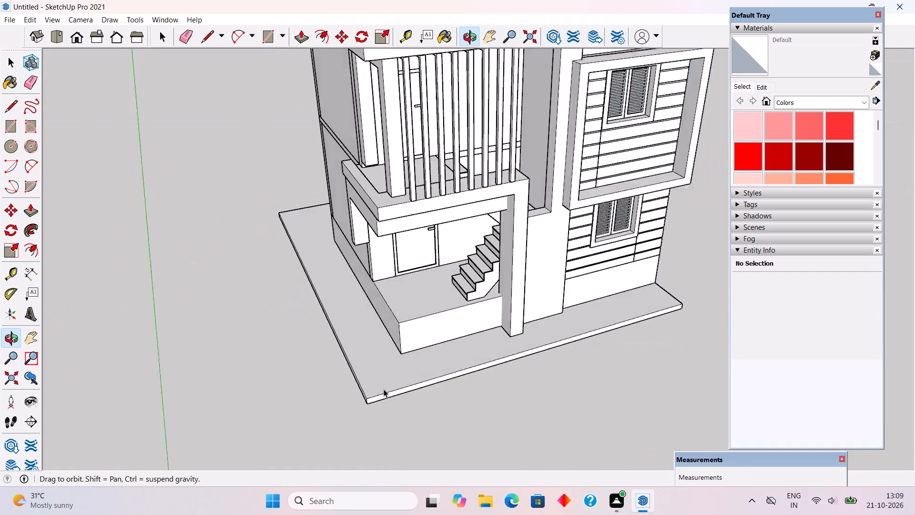
{"action": "middle_click_drag", "start_coordinate": [384, 389], "coordinate": [396, 388]}
{"action": "scroll", "coordinate": [384, 389], "scroll_direction": "down", "scroll_amount": 6}
{"action": "middle_click_drag", "start_coordinate": [380, 340], "coordinate": [324, 195]}
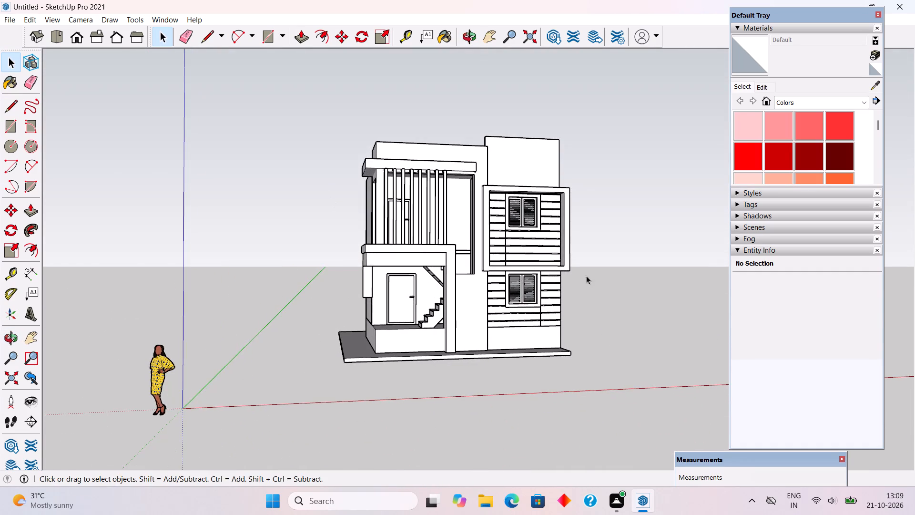
{"action": "scroll", "coordinate": [586, 276], "scroll_direction": "up", "scroll_amount": 7}
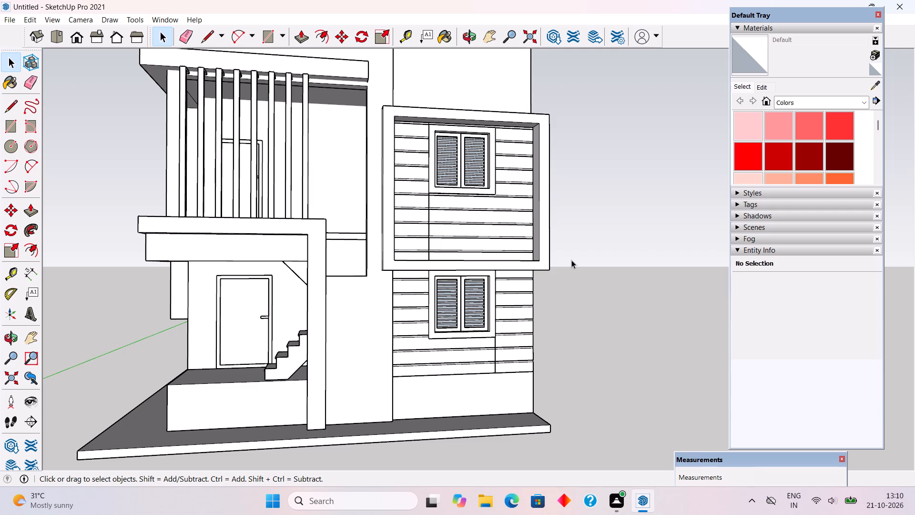
{"action": "scroll", "coordinate": [571, 260], "scroll_direction": "down", "scroll_amount": 4}
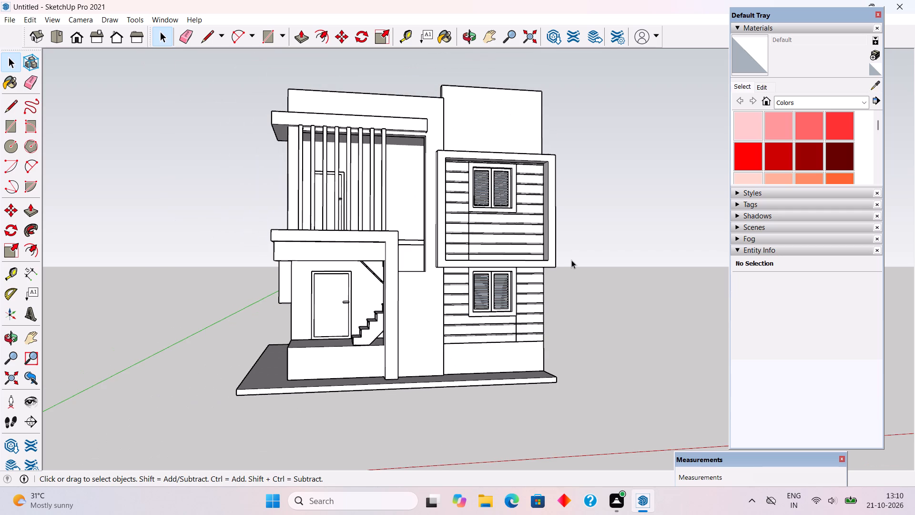
{"action": "scroll", "coordinate": [571, 260], "scroll_direction": "up", "scroll_amount": 1}
{"action": "middle_click_drag", "start_coordinate": [577, 258], "coordinate": [600, 206]}
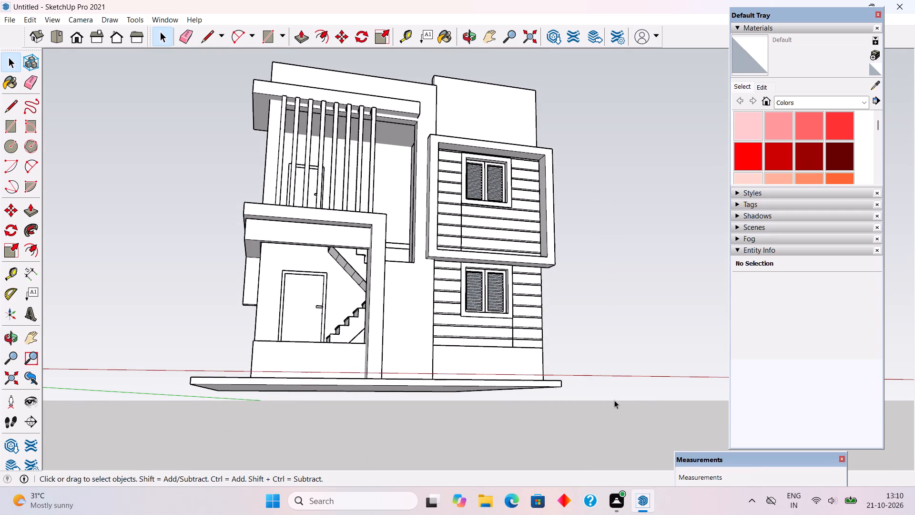
{"action": "middle_click_drag", "start_coordinate": [345, 342], "coordinate": [378, 466]}
{"action": "scroll", "coordinate": [374, 464], "scroll_direction": "up", "scroll_amount": 3}
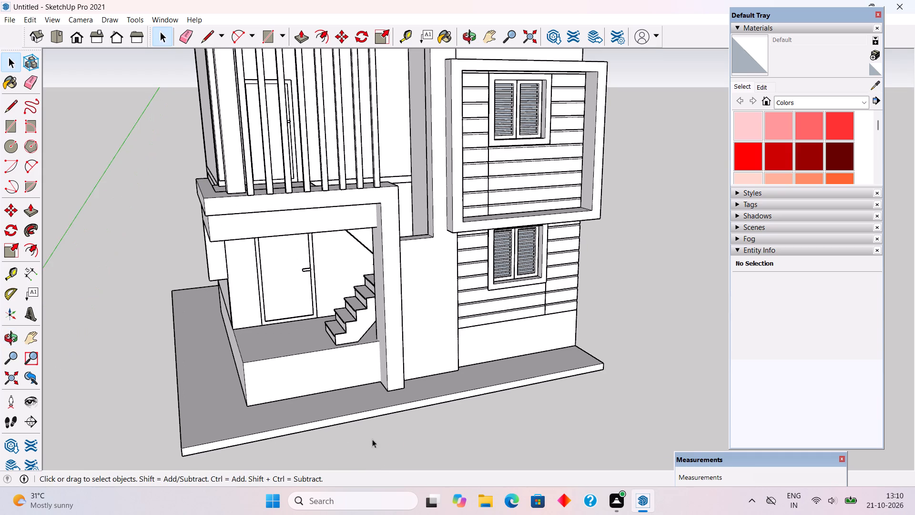
{"action": "middle_click_drag", "start_coordinate": [372, 439], "coordinate": [469, 451]}
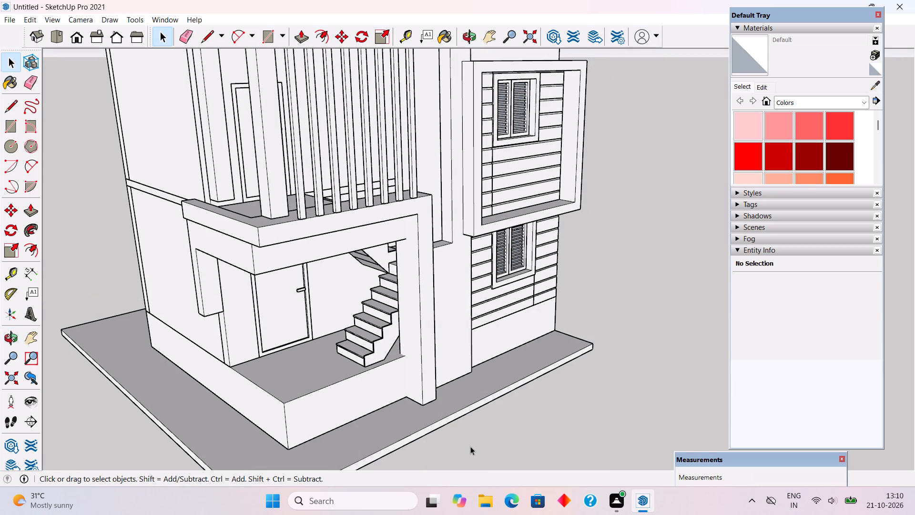
Place guide lines along the porch pillar's front base edge and along the plinth's side base edge.
{"action": "key", "text": "t"}
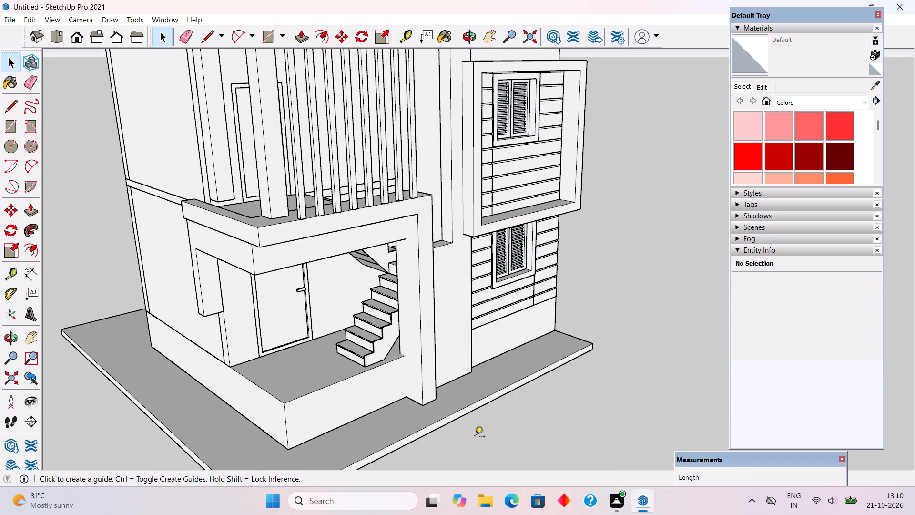
{"action": "scroll", "coordinate": [451, 422], "scroll_direction": "up", "scroll_amount": 7}
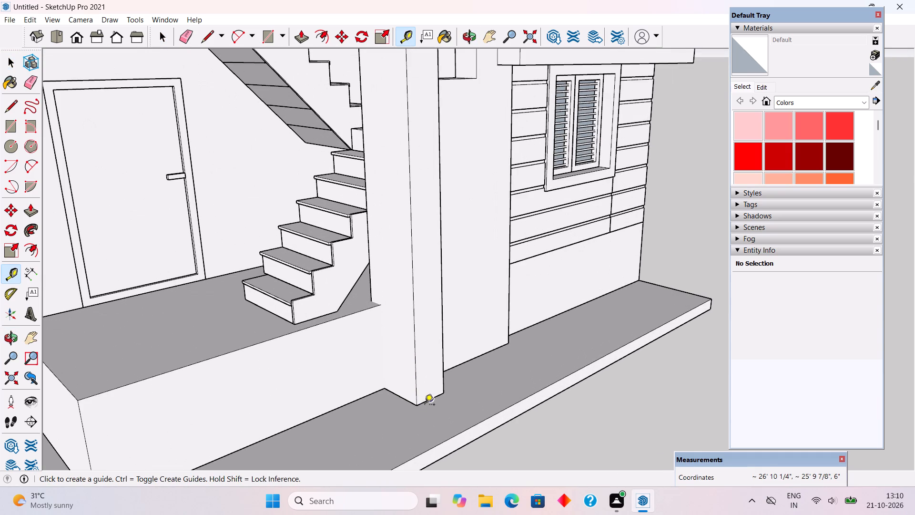
{"action": "double_click", "coordinate": [425, 405]}
{"action": "scroll", "coordinate": [423, 384], "scroll_direction": "down", "scroll_amount": 5}
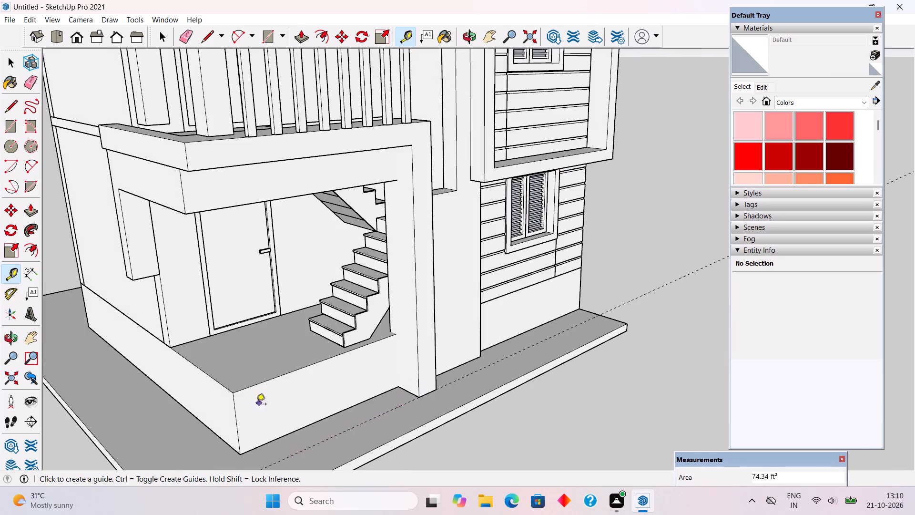
{"action": "scroll", "coordinate": [255, 407], "scroll_direction": "down", "scroll_amount": 4}
{"action": "double_click", "coordinate": [228, 434]}
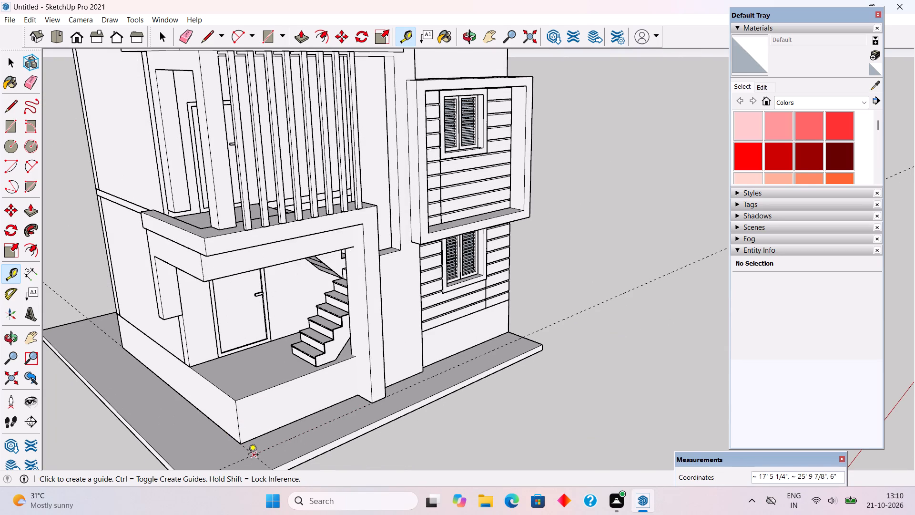
Measure the width of the porch pillar's front face.
{"action": "left_click", "coordinate": [249, 448]}
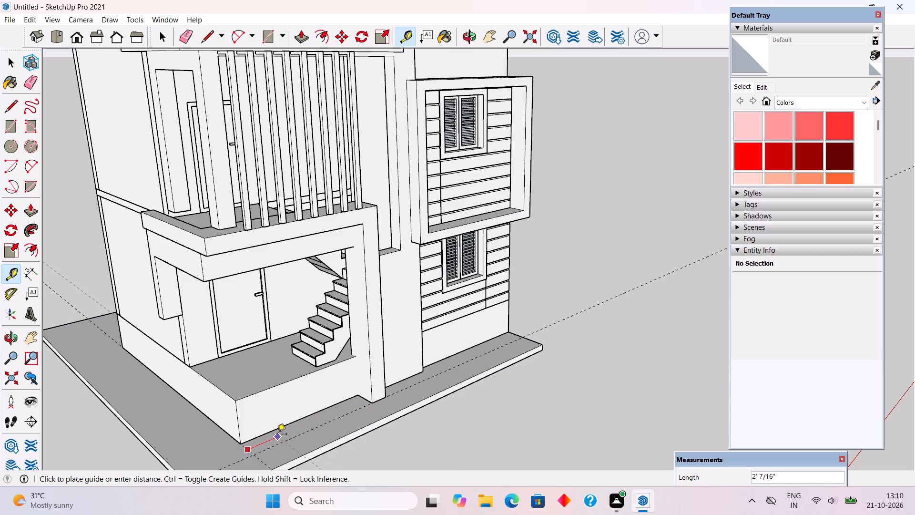
{"action": "key", "text": "t"}
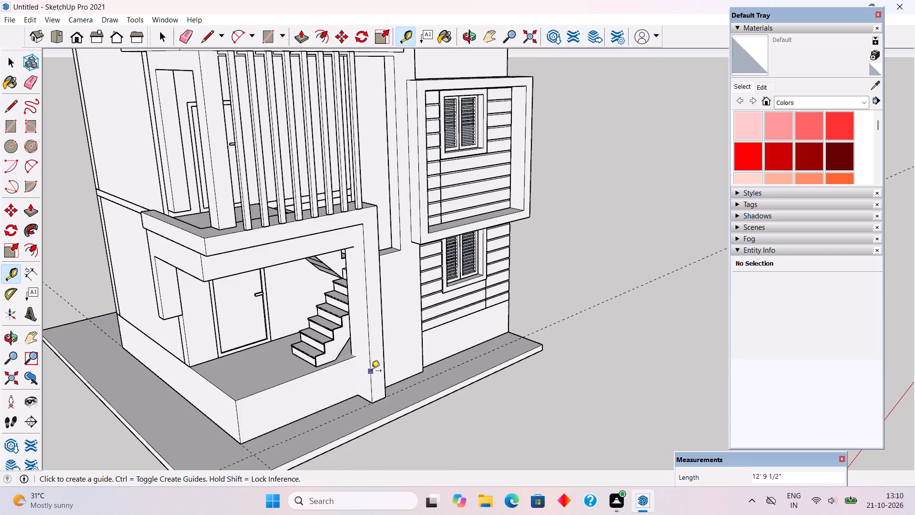
{"action": "left_click", "coordinate": [372, 371]}
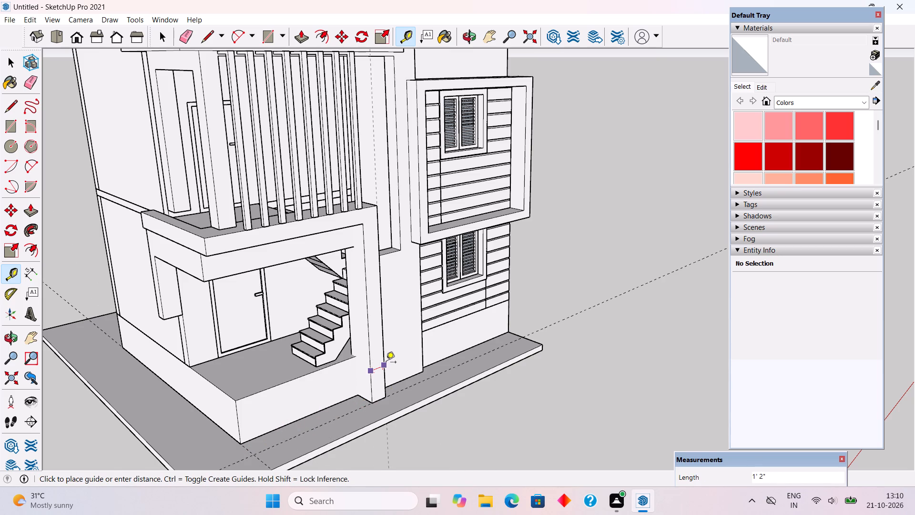
{"action": "key", "text": "space"}
Place a guide 1' 2" inward from the guide along the plinth's side, parallel to it.
{"action": "key", "text": "t"}
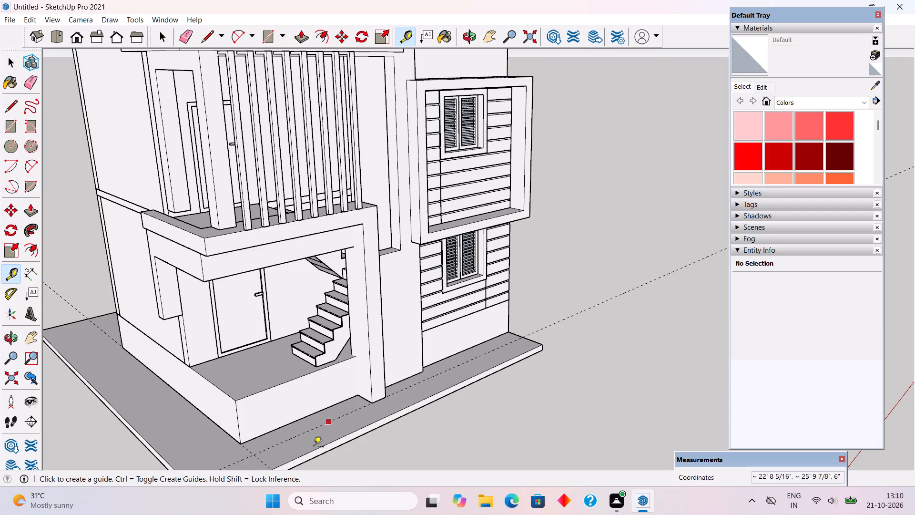
{"action": "left_click", "coordinate": [248, 447]}
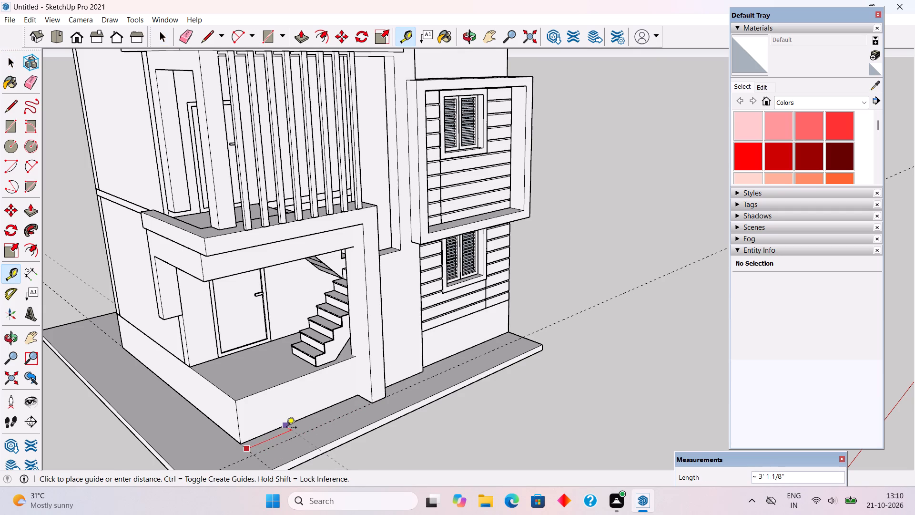
{"action": "type", "text": "1'2\""}
{"action": "key", "text": "Return"}
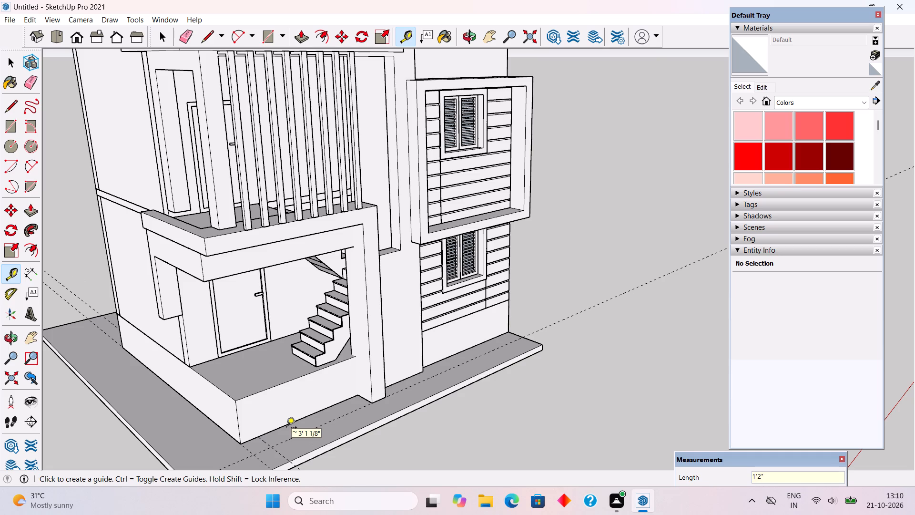
Draw a 1'8" by 1'8" square on the base slab, starting at the plinth's front corner.
{"action": "key", "text": "r"}
{"action": "scroll", "coordinate": [271, 360], "scroll_direction": "down", "scroll_amount": 6}
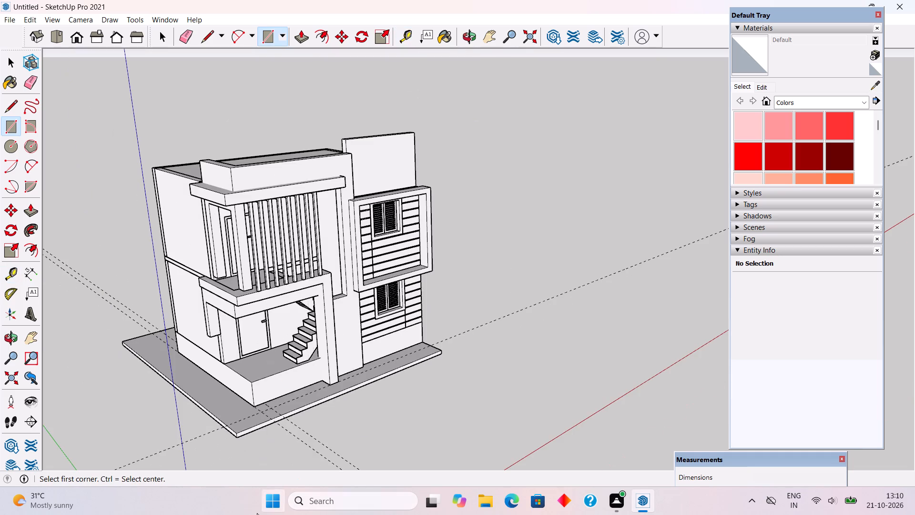
{"action": "scroll", "coordinate": [243, 443], "scroll_direction": "up", "scroll_amount": 17}
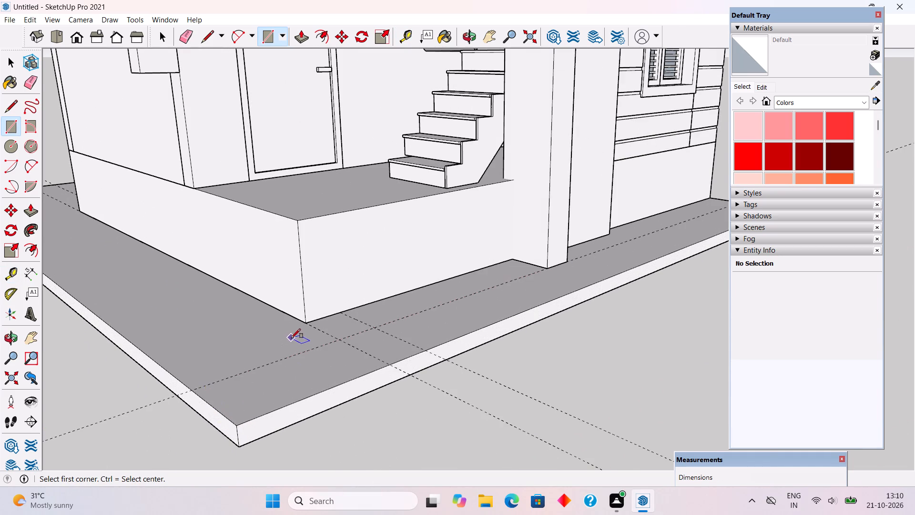
{"action": "scroll", "coordinate": [293, 333], "scroll_direction": "up", "scroll_amount": 5}
{"action": "left_click", "coordinate": [318, 319]}
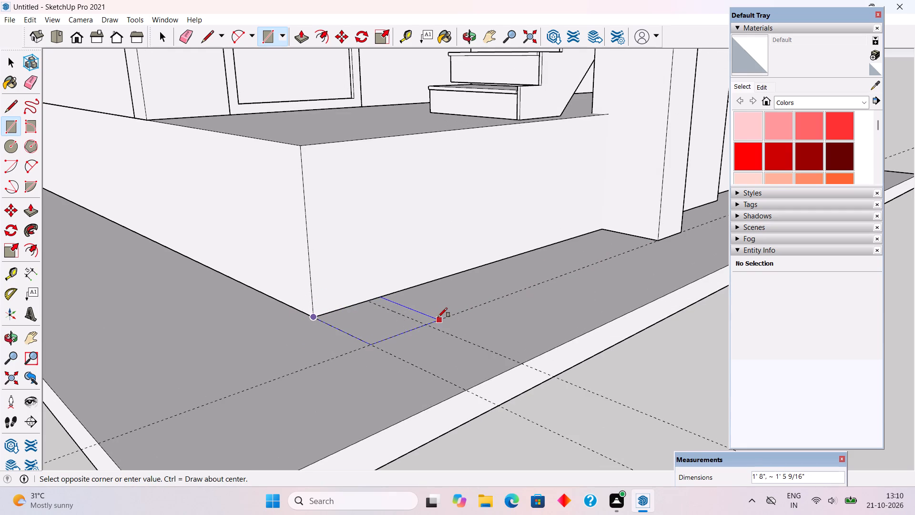
{"action": "type", "text": "1'8\",1'8\""}
{"action": "key", "text": "Return"}
Extrude the square at the plinth's front corner upward 5' as a pillar.
{"action": "key", "text": "p"}
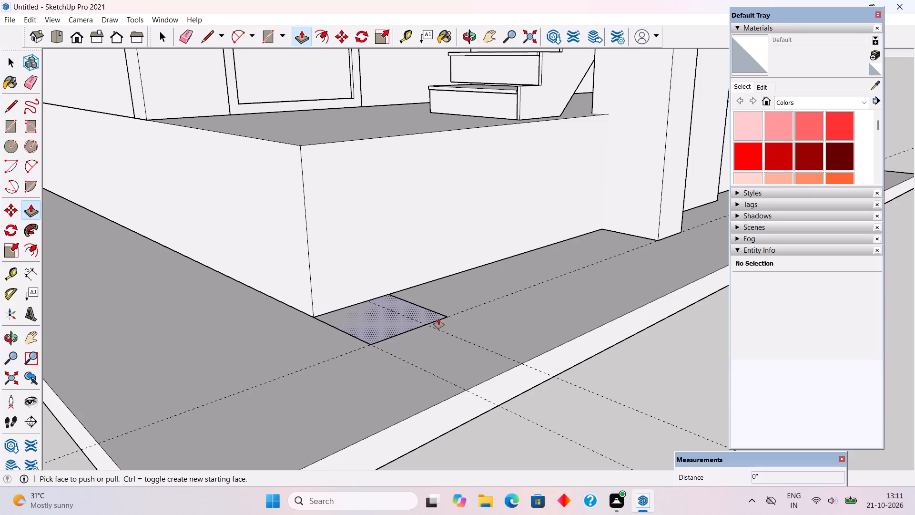
{"action": "left_click", "coordinate": [396, 315]}
{"action": "scroll", "coordinate": [447, 226], "scroll_direction": "down", "scroll_amount": 7}
{"action": "scroll", "coordinate": [447, 222], "scroll_direction": "up", "scroll_amount": 1}
{"action": "scroll", "coordinate": [447, 222], "scroll_direction": "down", "scroll_amount": 8}
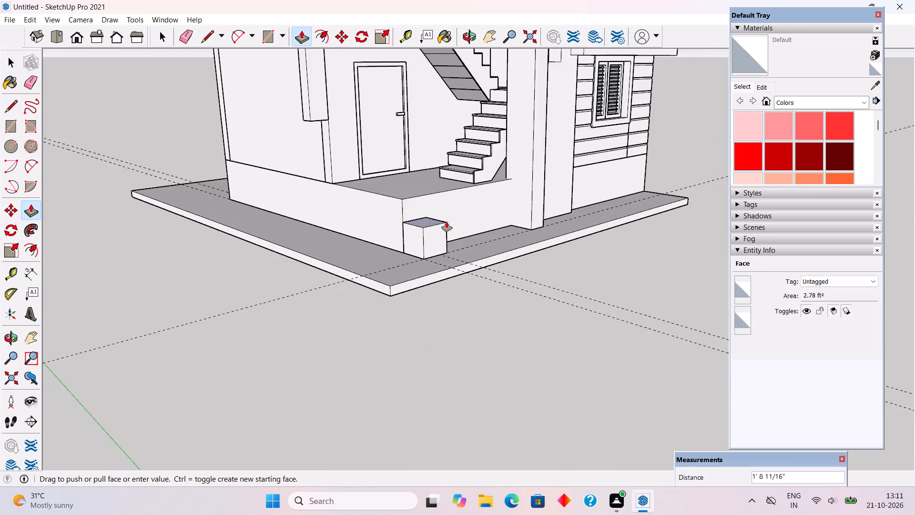
{"action": "scroll", "coordinate": [447, 222], "scroll_direction": "down", "scroll_amount": 3}
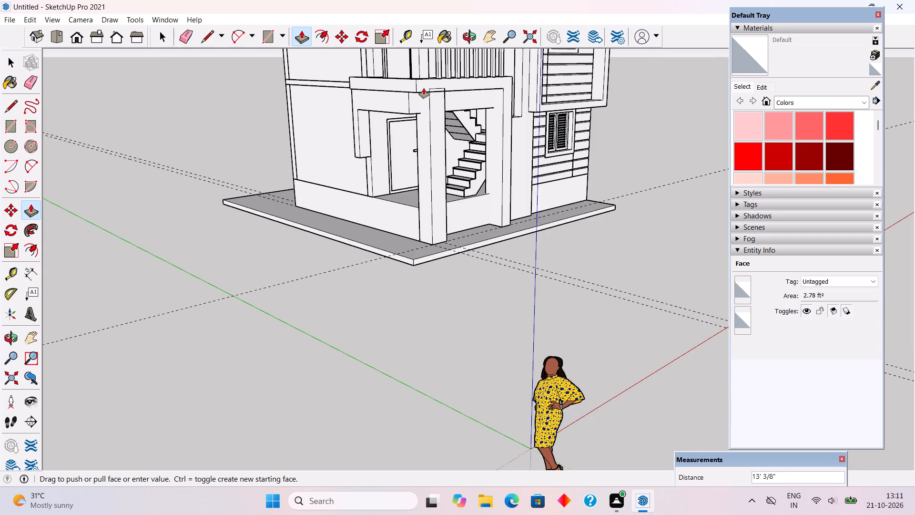
{"action": "type", "text": "5'"}
{"action": "key", "text": "Return"}
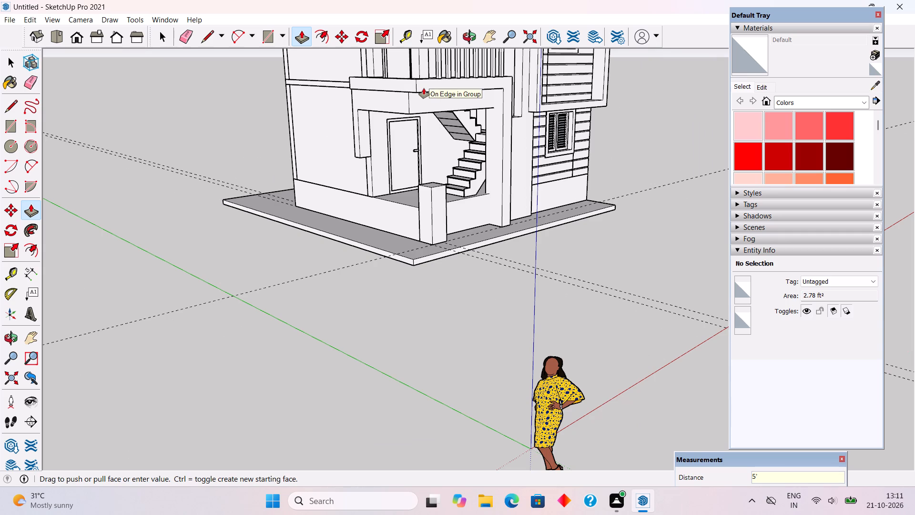
Raise the top face of the new corner pillar by another 3'.
{"action": "scroll", "coordinate": [433, 184], "scroll_direction": "up", "scroll_amount": 5}
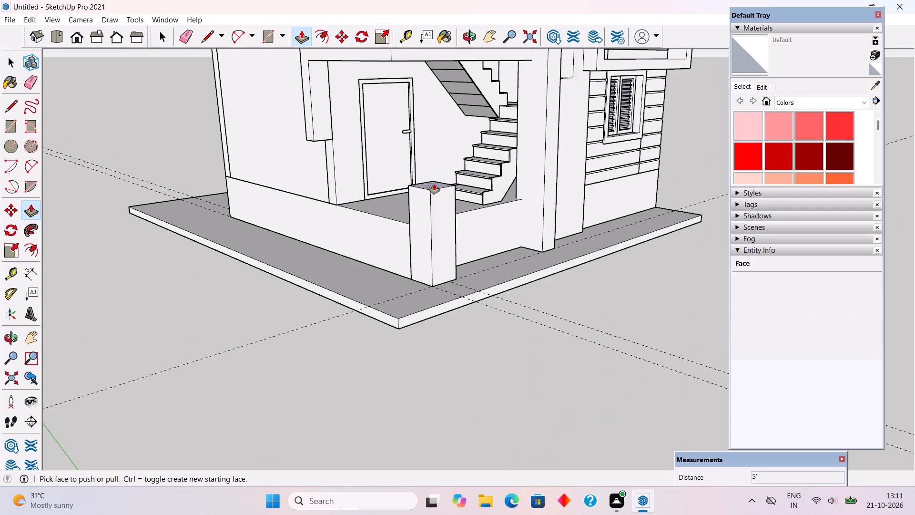
{"action": "left_click", "coordinate": [434, 184]}
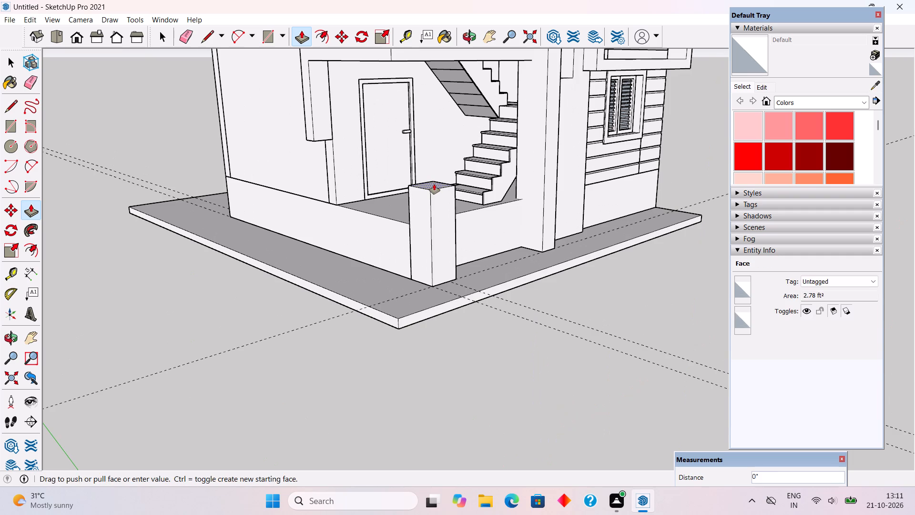
{"action": "type", "text": "3'"}
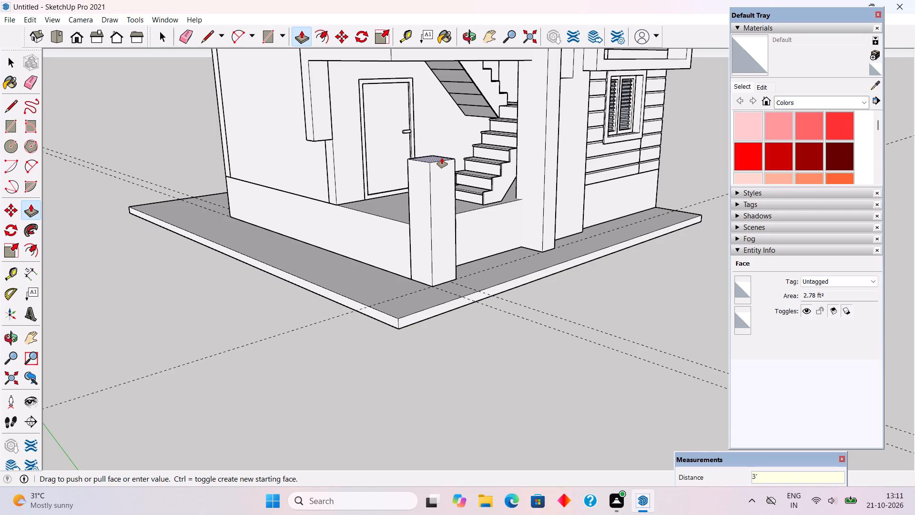
{"action": "key", "text": "Return"}
Lower the top face of the corner pillar by 1'.
{"action": "scroll", "coordinate": [442, 158], "scroll_direction": "down", "scroll_amount": 6}
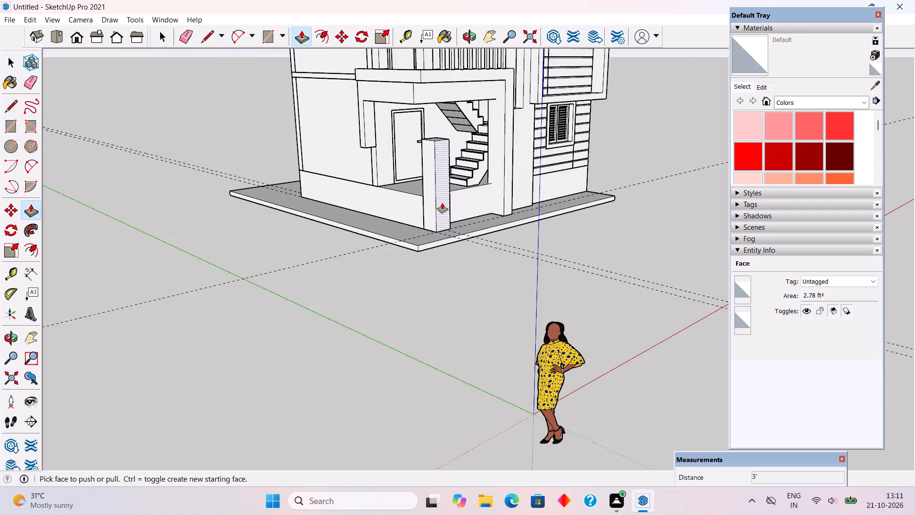
{"action": "middle_click_drag", "start_coordinate": [439, 196], "coordinate": [248, 201]}
{"action": "scroll", "coordinate": [423, 122], "scroll_direction": "up", "scroll_amount": 5}
{"action": "scroll", "coordinate": [342, 154], "scroll_direction": "up", "scroll_amount": 3}
{"action": "left_click", "coordinate": [405, 141]}
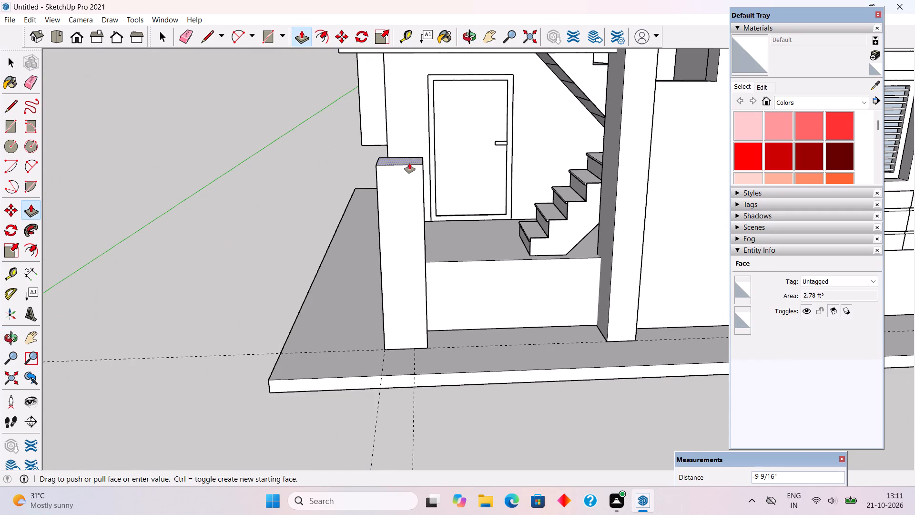
{"action": "type", "text": "1'"}
{"action": "key", "text": "Return"}
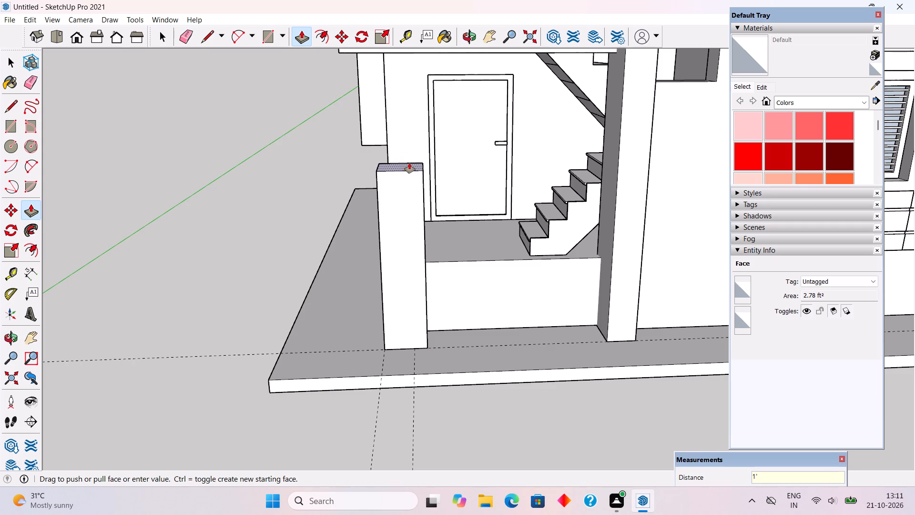
Push the corner pillar's inner side face, facing the existing porch pillar, inward by 3".
{"action": "middle_click_drag", "start_coordinate": [512, 301], "coordinate": [511, 254]}
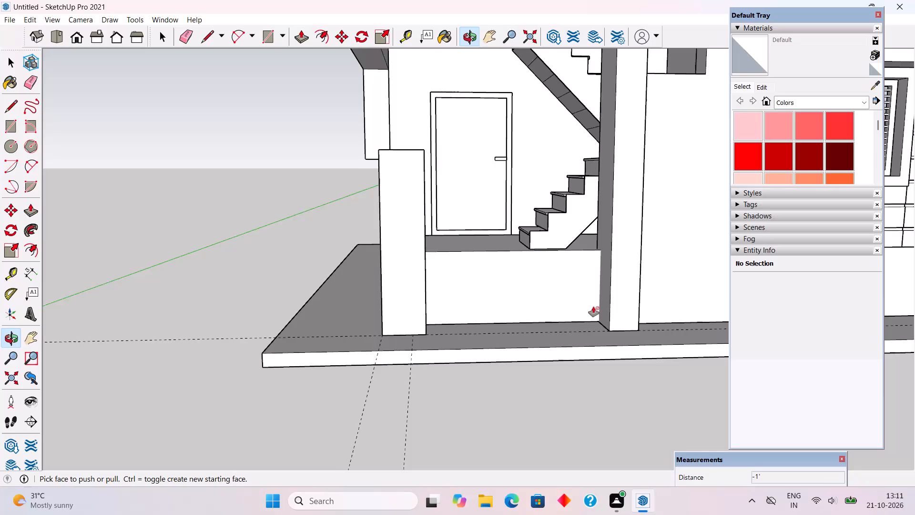
{"action": "middle_click_drag", "start_coordinate": [562, 304], "coordinate": [417, 300]}
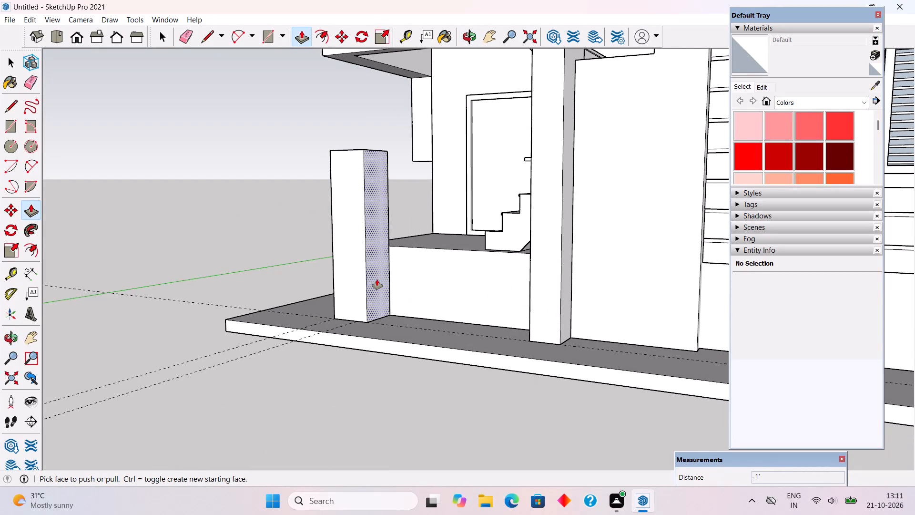
{"action": "left_click", "coordinate": [377, 279]}
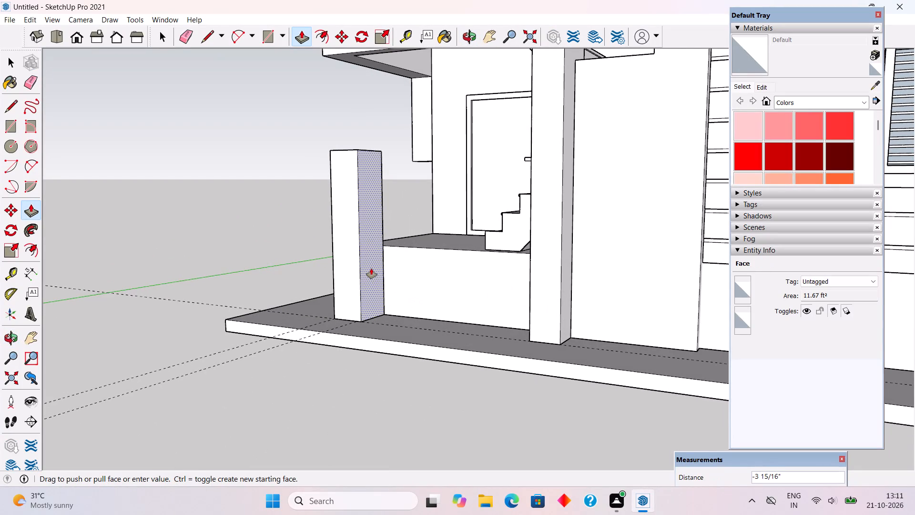
{"action": "type", "text": "3\""}
{"action": "key", "text": "Return"}
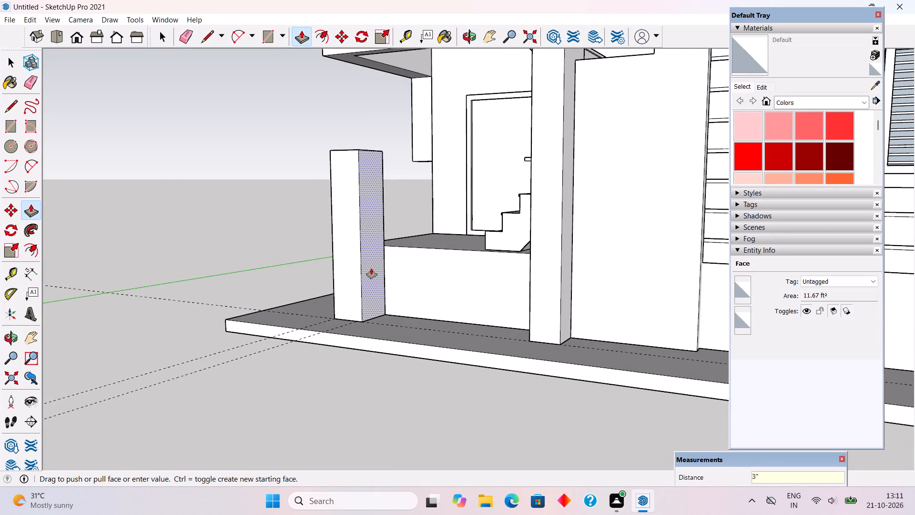
Select all the connected geometry of the corner pillar and make it a group.
{"action": "middle_click_drag", "start_coordinate": [498, 325], "coordinate": [724, 387]}
{"action": "scroll", "coordinate": [345, 249], "scroll_direction": "up", "scroll_amount": 3}
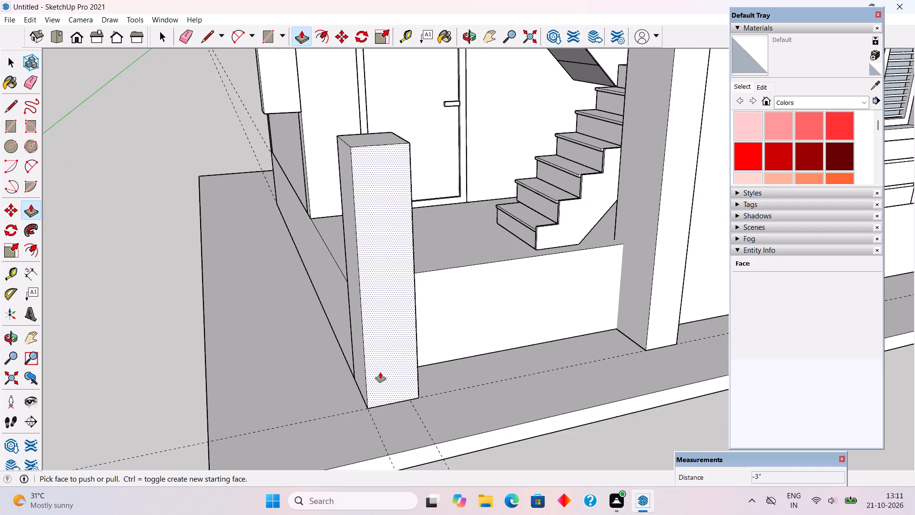
{"action": "key", "text": "space"}
{"action": "middle_click_drag", "start_coordinate": [369, 374], "coordinate": [380, 377]}
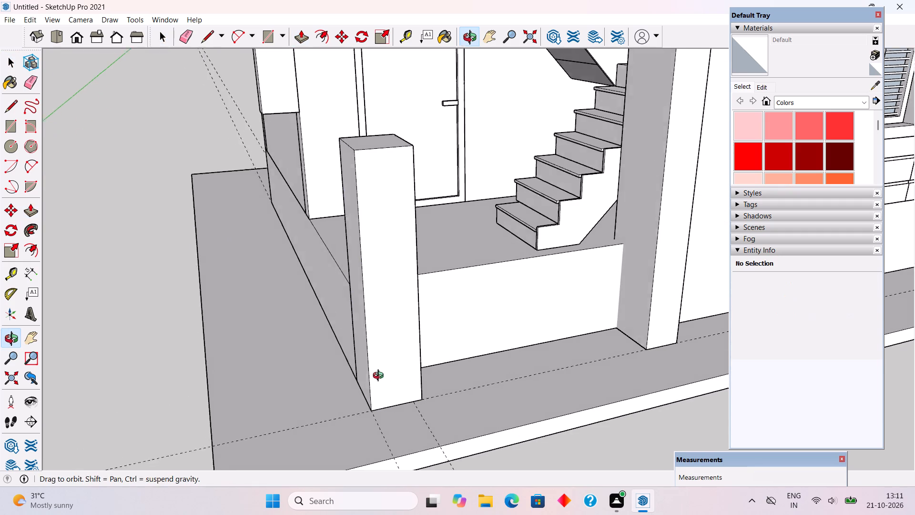
{"action": "middle_click_drag", "start_coordinate": [380, 377], "coordinate": [442, 370]}
{"action": "scroll", "coordinate": [401, 369], "scroll_direction": "up", "scroll_amount": 5}
{"action": "left_click", "coordinate": [407, 371]}
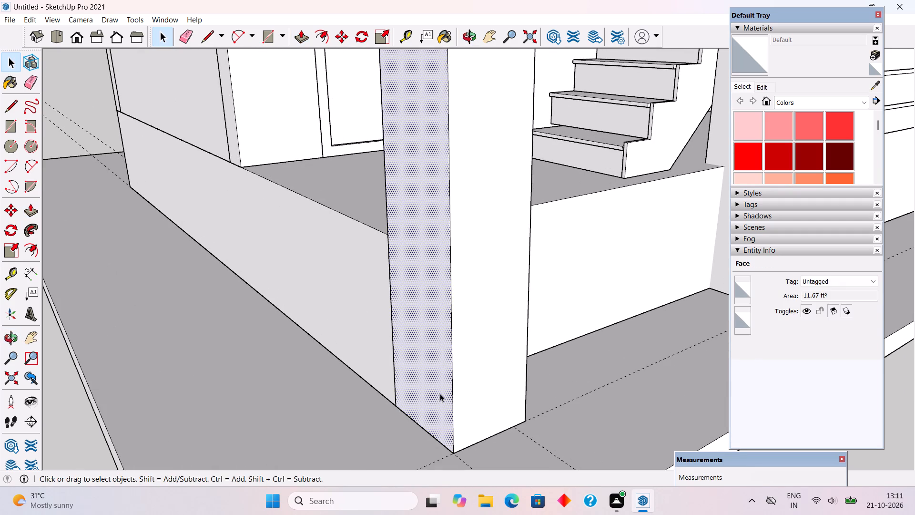
{"action": "triple_click", "coordinate": [441, 393]}
{"action": "right_click", "coordinate": [441, 393]}
{"action": "left_click", "coordinate": [486, 311]}
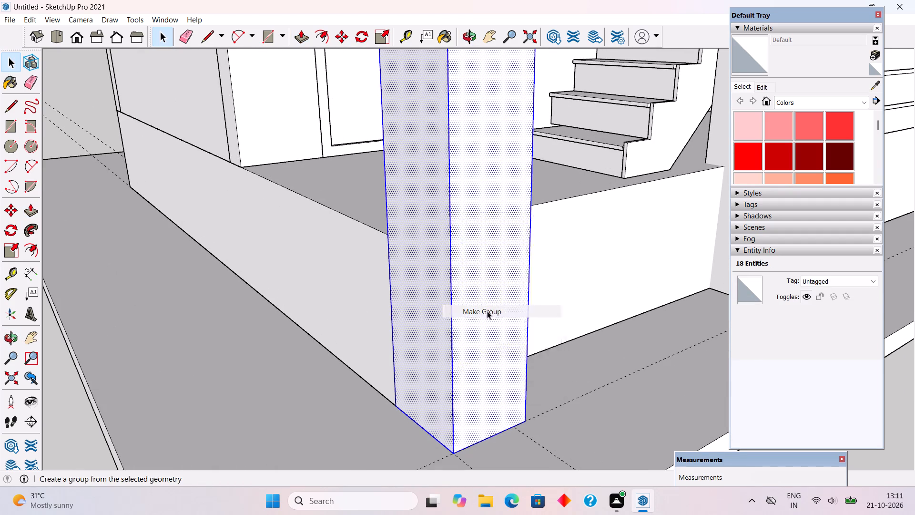
Place a guide 3" outward from the corner pillar's outer side base edge, parallel to it.
{"action": "scroll", "coordinate": [428, 269], "scroll_direction": "down", "scroll_amount": 5}
{"action": "scroll", "coordinate": [437, 399], "scroll_direction": "up", "scroll_amount": 5}
{"action": "key", "text": "t"}
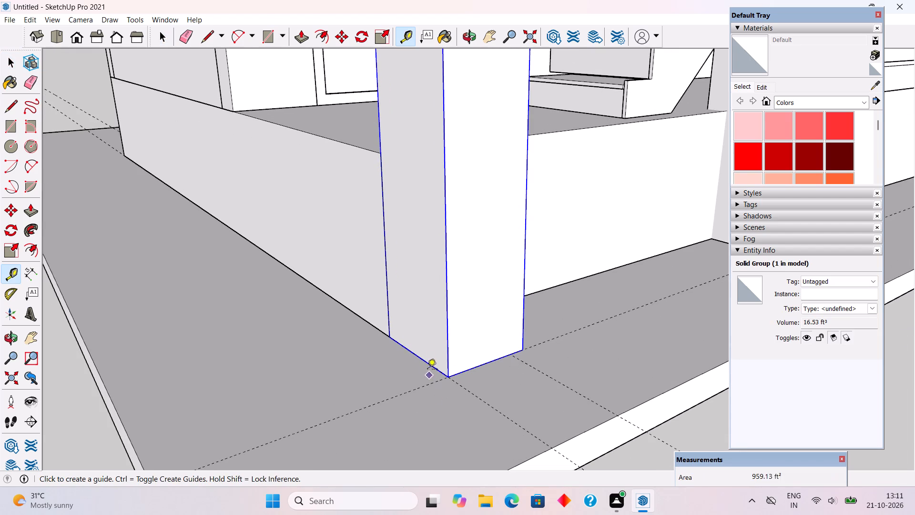
{"action": "left_click", "coordinate": [426, 361]}
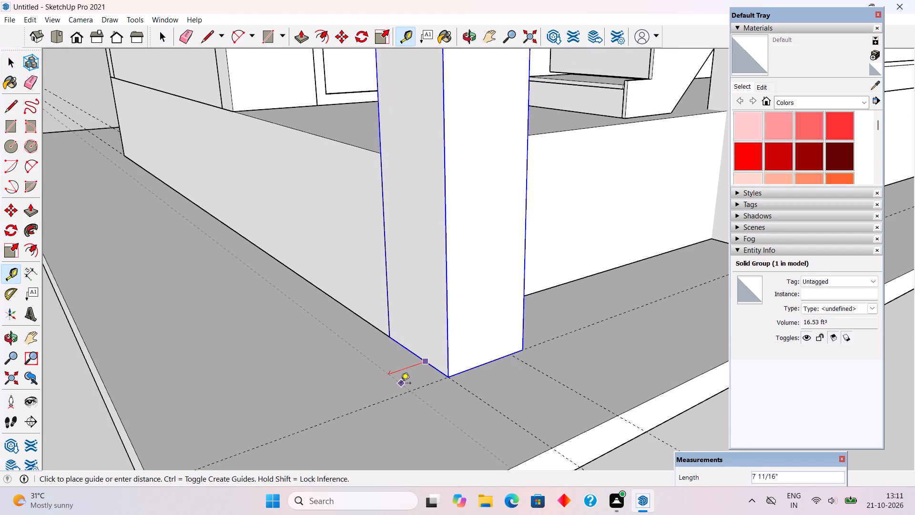
{"action": "type", "text": "3\""}
{"action": "key", "text": "Return"}
{"action": "key", "text": "space"}
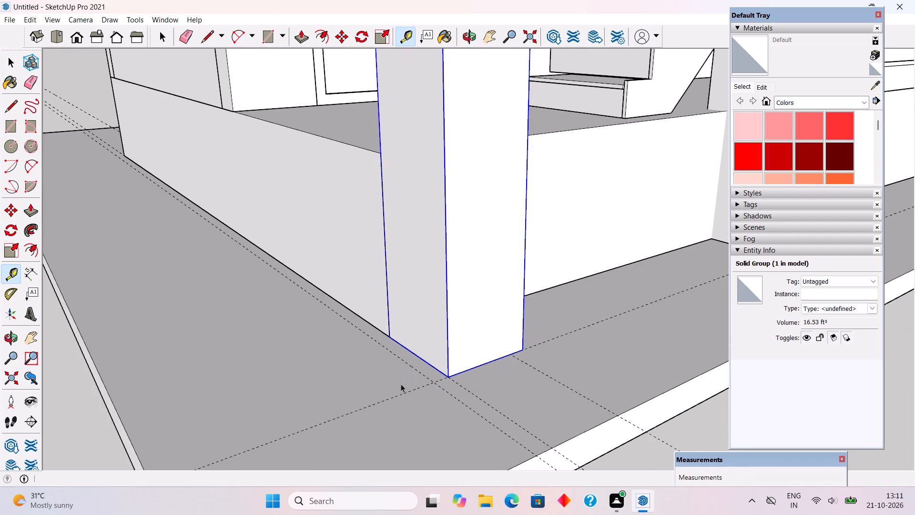
Move the corner pillar group 3" outward so its front base corner meets the new guide.
{"action": "left_click", "coordinate": [428, 331]}
{"action": "key", "text": "m"}
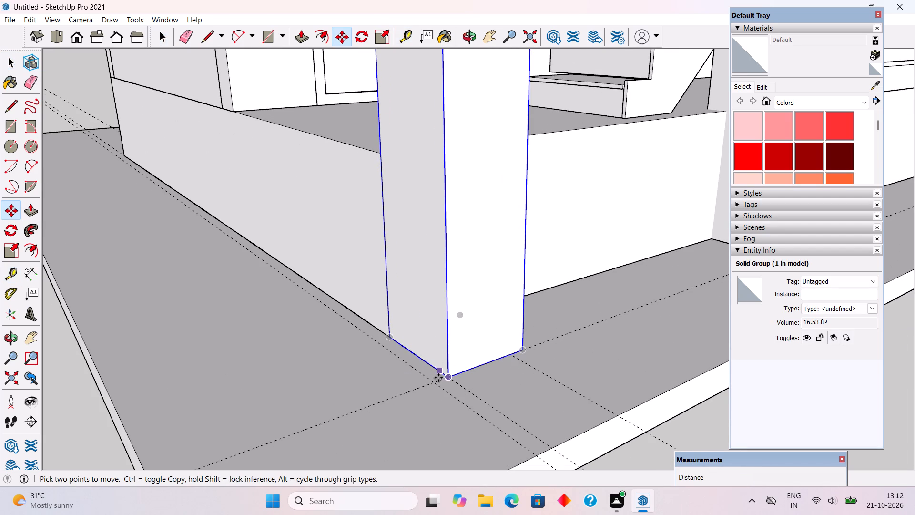
{"action": "left_click", "coordinate": [448, 377]}
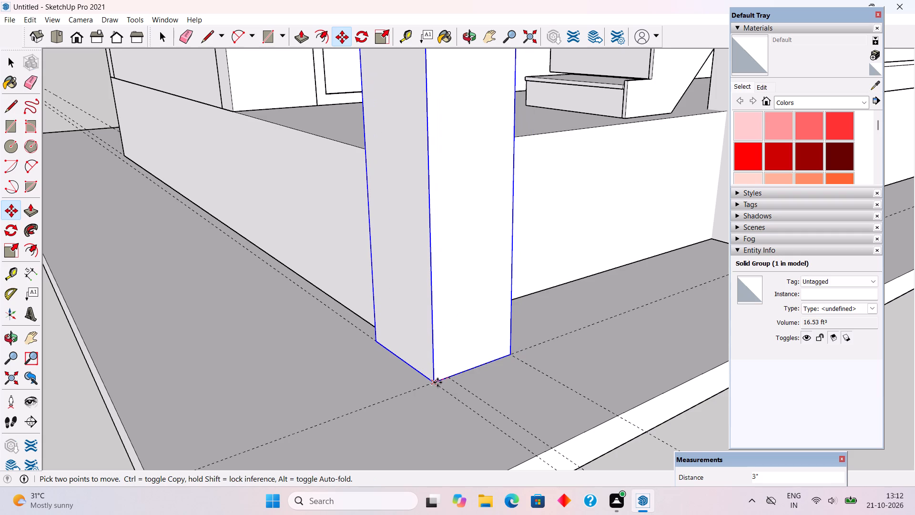
{"action": "left_click", "coordinate": [437, 382]}
{"action": "key", "text": "space"}
{"action": "scroll", "coordinate": [420, 384], "scroll_direction": "down", "scroll_amount": 11}
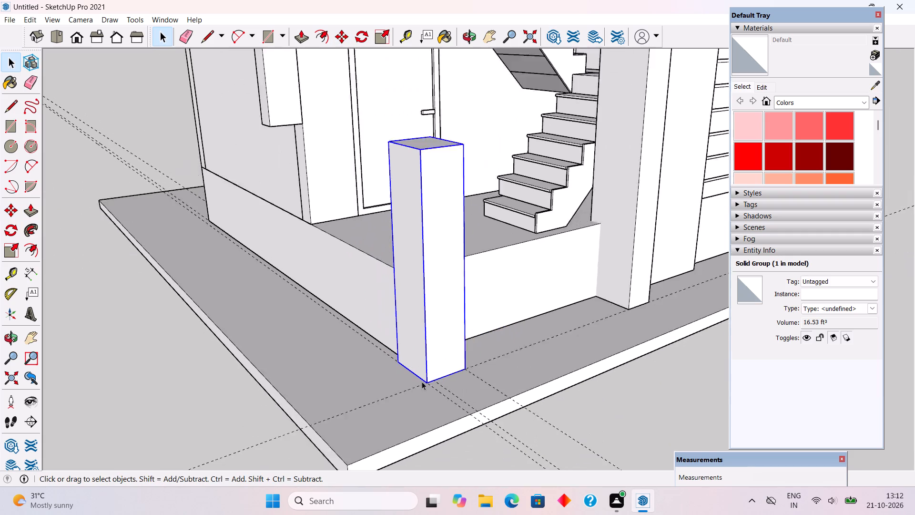
{"action": "scroll", "coordinate": [422, 381], "scroll_direction": "down", "scroll_amount": 1}
{"action": "left_click", "coordinate": [590, 412]}
Place a guide 9" in front of the plinth's front base edge between the two pillars.
{"action": "middle_click_drag", "start_coordinate": [536, 330], "coordinate": [359, 350]}
{"action": "scroll", "coordinate": [359, 350], "scroll_direction": "up", "scroll_amount": 5}
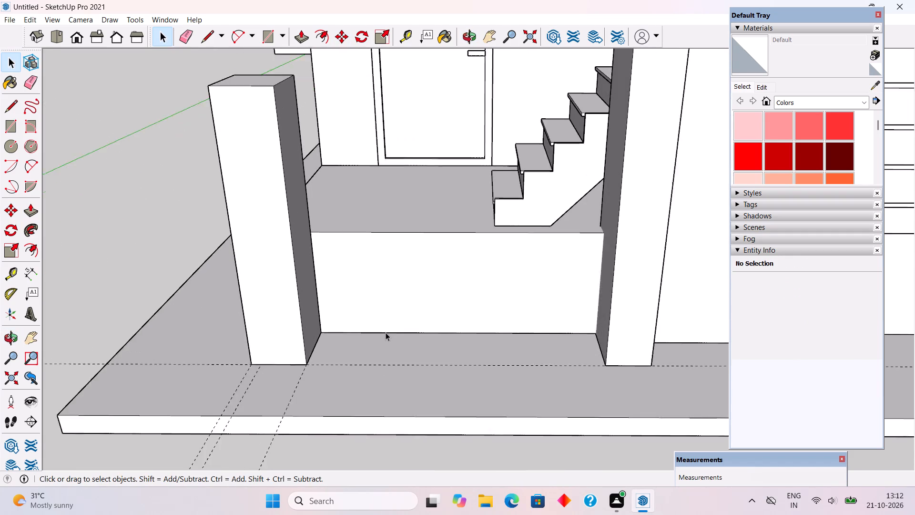
{"action": "scroll", "coordinate": [386, 332], "scroll_direction": "up", "scroll_amount": 3}
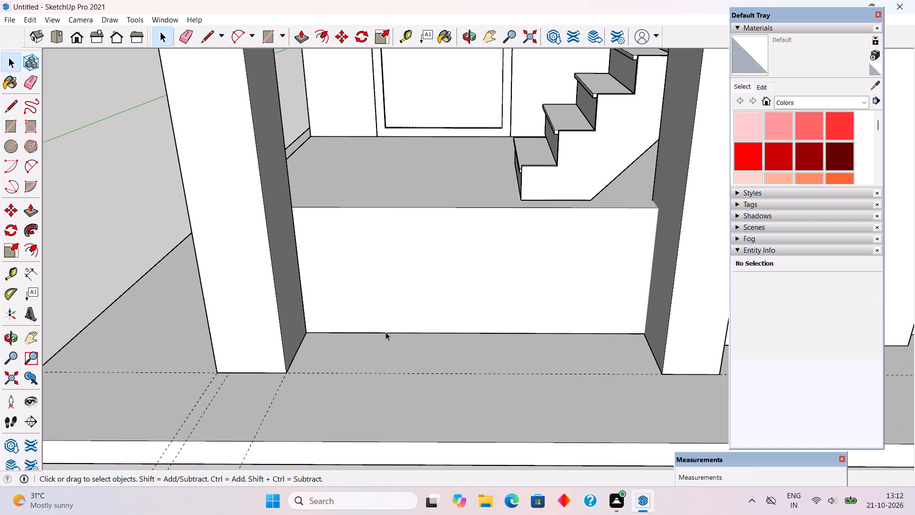
{"action": "key", "text": "t"}
{"action": "left_click", "coordinate": [381, 331]}
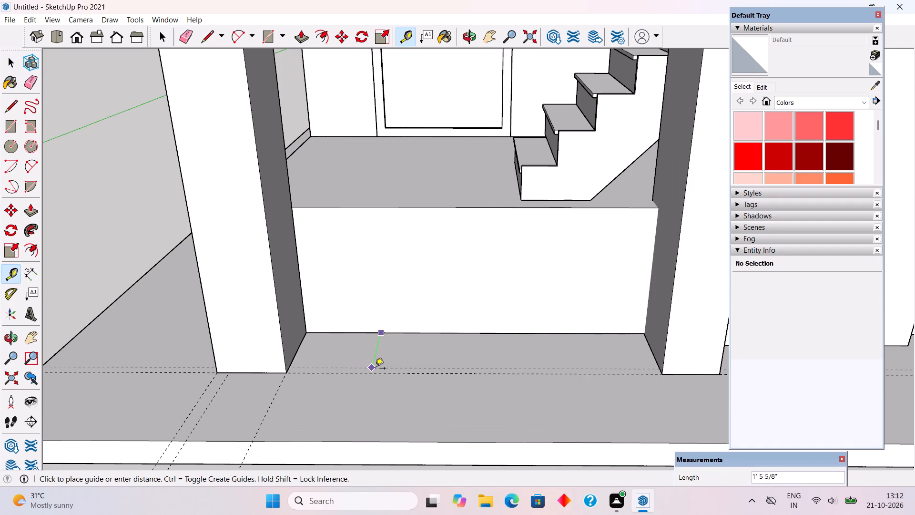
{"action": "type", "text": "9\""}
{"action": "key", "text": "Return"}
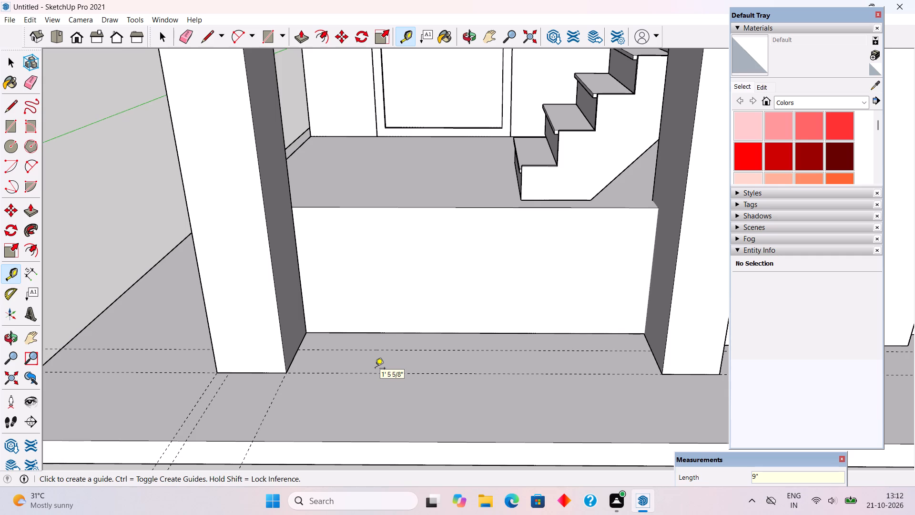
Draw a 7' 8" by 9" rectangle between the two pillars, from the plinth's front base edge to the 9" guide.
{"action": "key", "text": "r"}
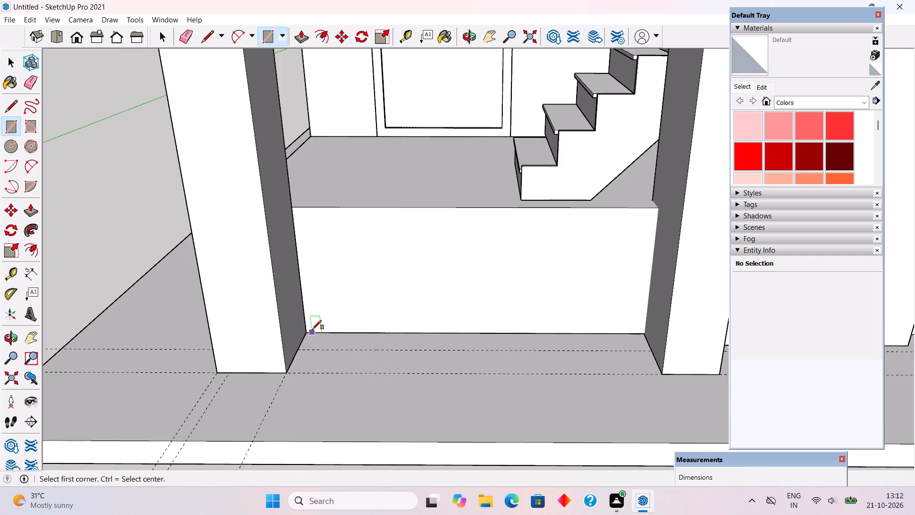
{"action": "left_click", "coordinate": [308, 330]}
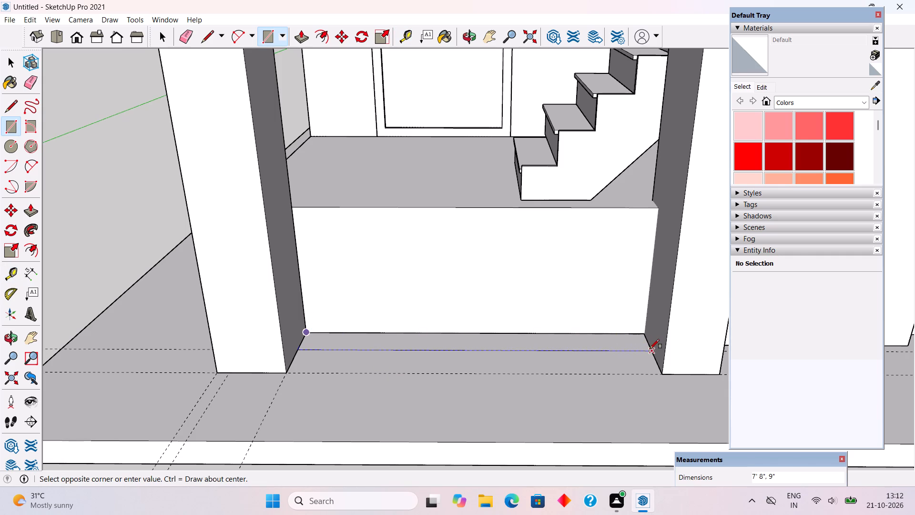
{"action": "left_click", "coordinate": [654, 349]}
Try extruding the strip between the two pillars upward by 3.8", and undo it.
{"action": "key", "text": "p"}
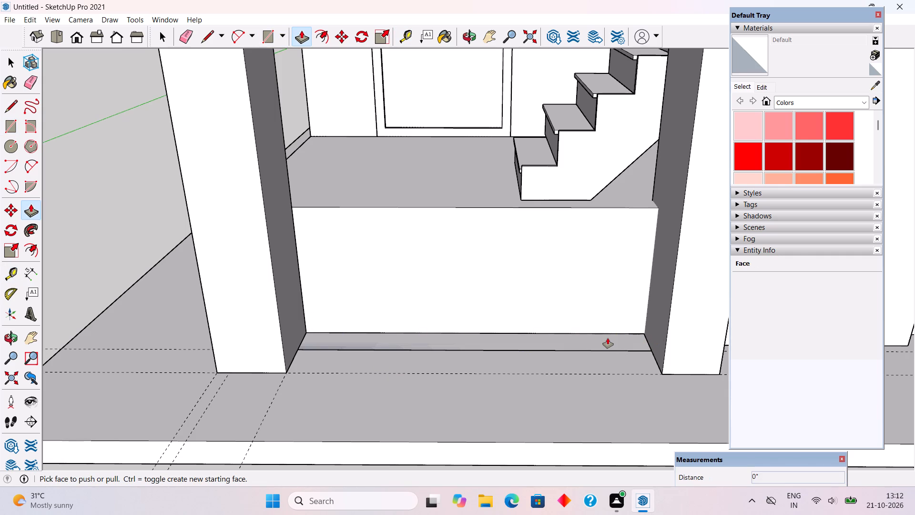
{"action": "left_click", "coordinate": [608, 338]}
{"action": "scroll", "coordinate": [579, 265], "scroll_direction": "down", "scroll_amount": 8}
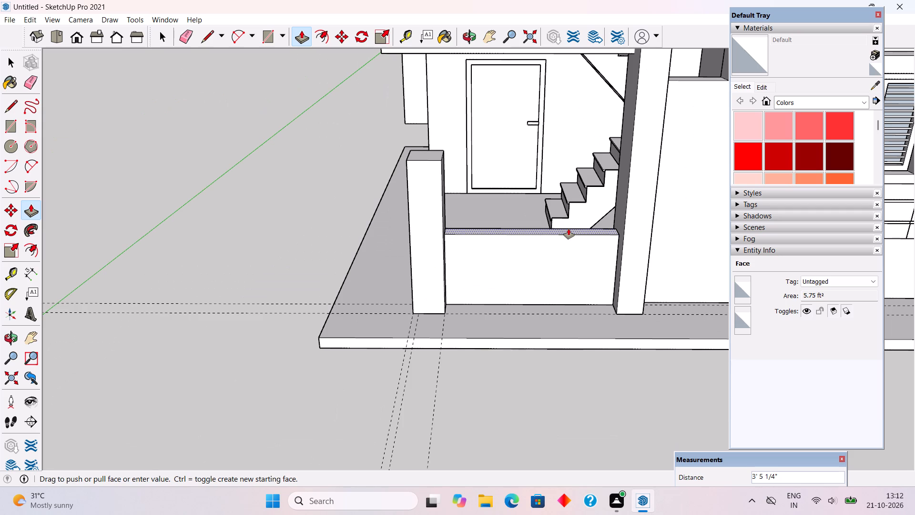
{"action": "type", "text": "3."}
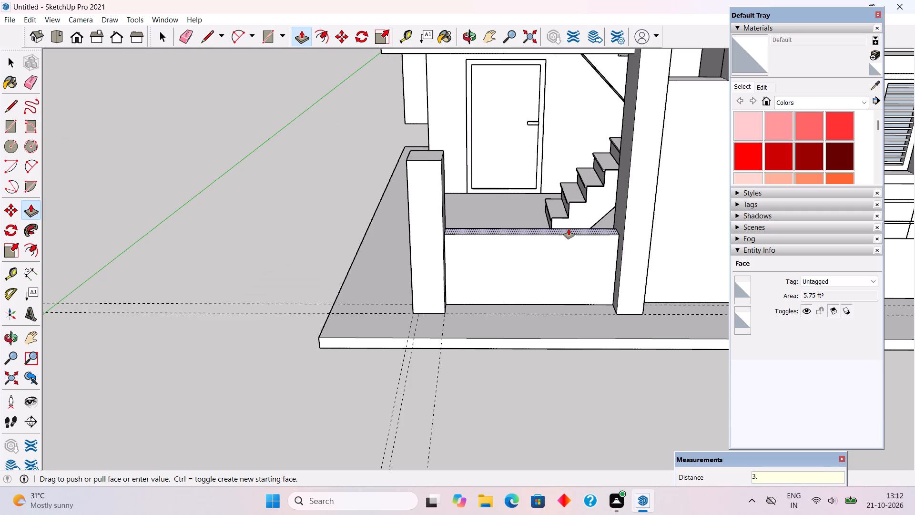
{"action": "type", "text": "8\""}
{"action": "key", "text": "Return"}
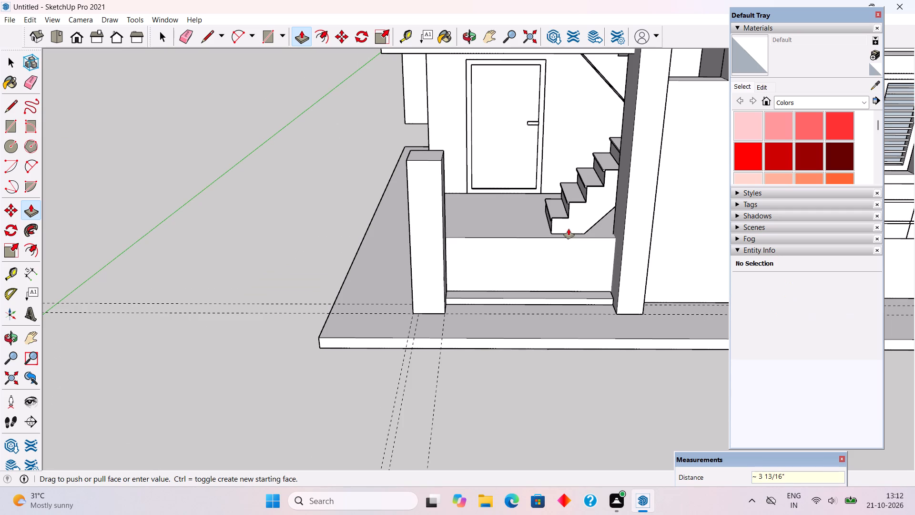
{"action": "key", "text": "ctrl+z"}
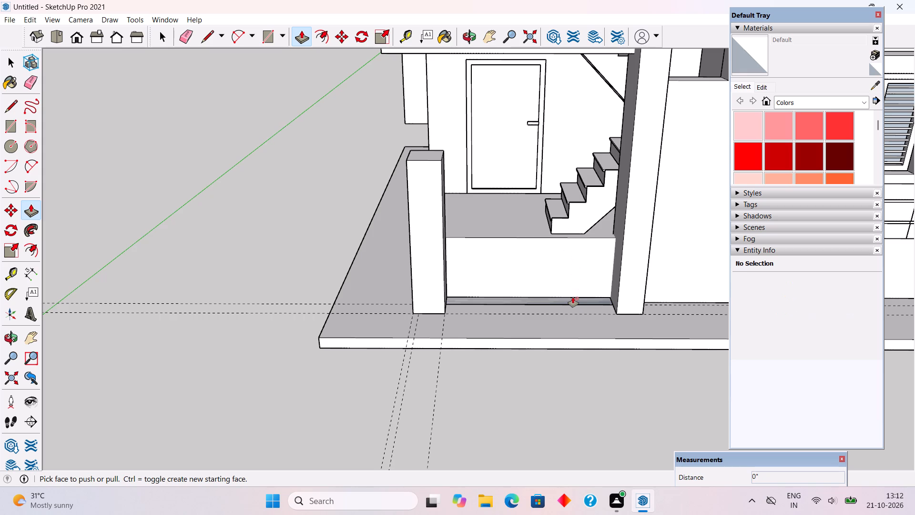
Extrude the strip between the two pillars upward by 3.8' as a low wall.
{"action": "left_click", "coordinate": [573, 297]}
{"action": "left_click", "coordinate": [573, 299]}
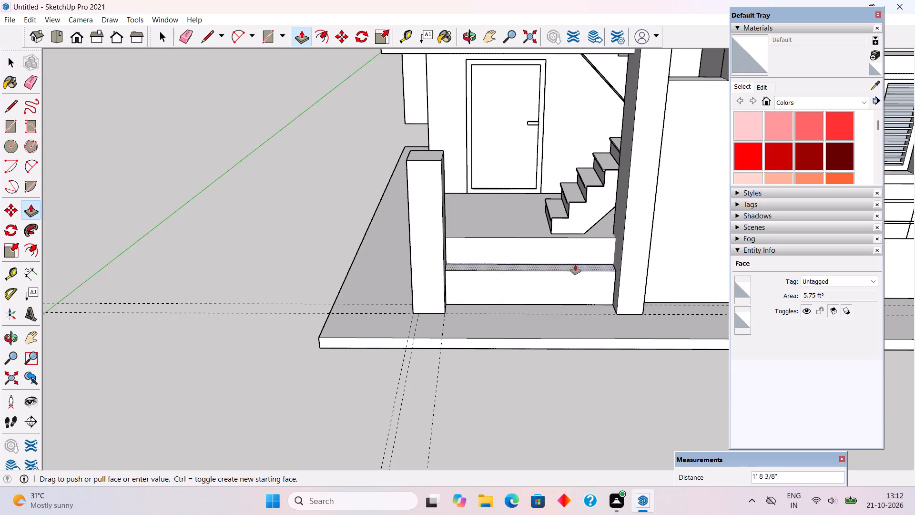
{"action": "key", "text": "3"}
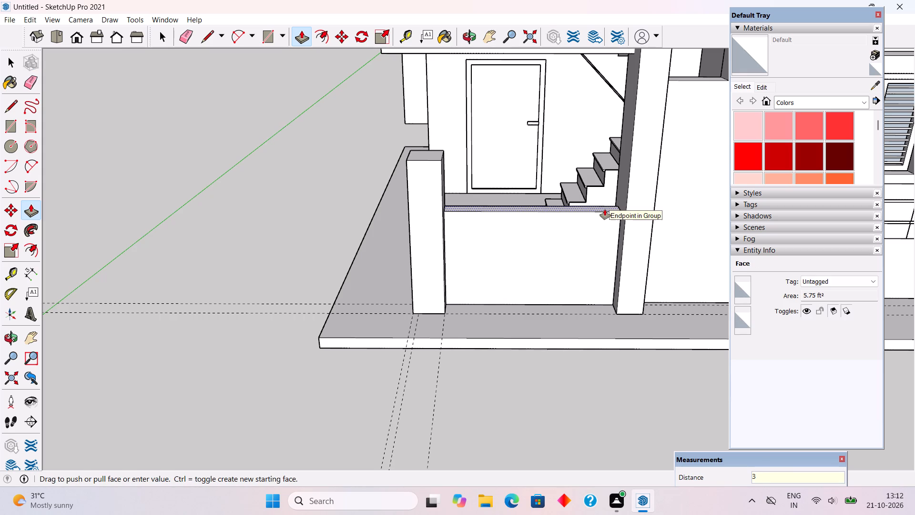
{"action": "type", "text": ".8'"}
{"action": "key", "text": "Return"}
{"action": "key", "text": "space"}
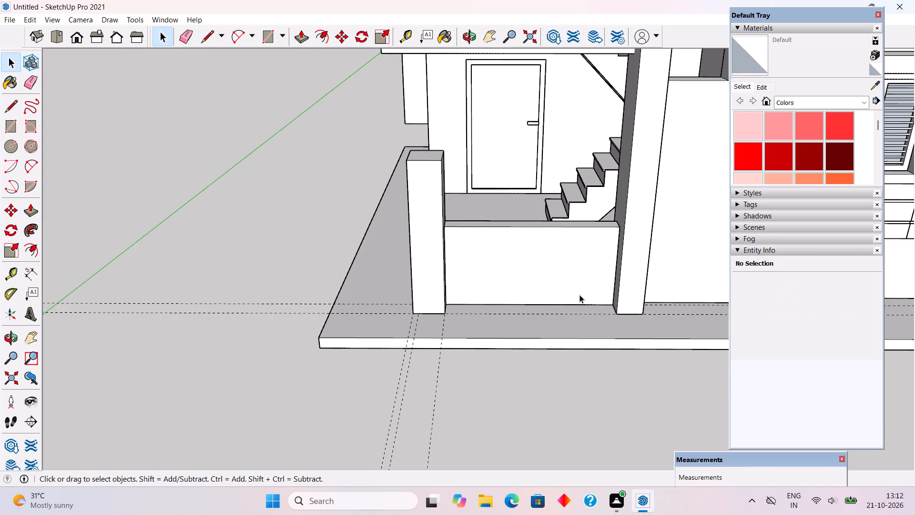
Push/Pull the low wall's front face 2" outward between the pillars.
{"action": "middle_click_drag", "start_coordinate": [578, 277], "coordinate": [884, 366]}
{"action": "middle_click_drag", "start_coordinate": [414, 343], "coordinate": [676, 231]}
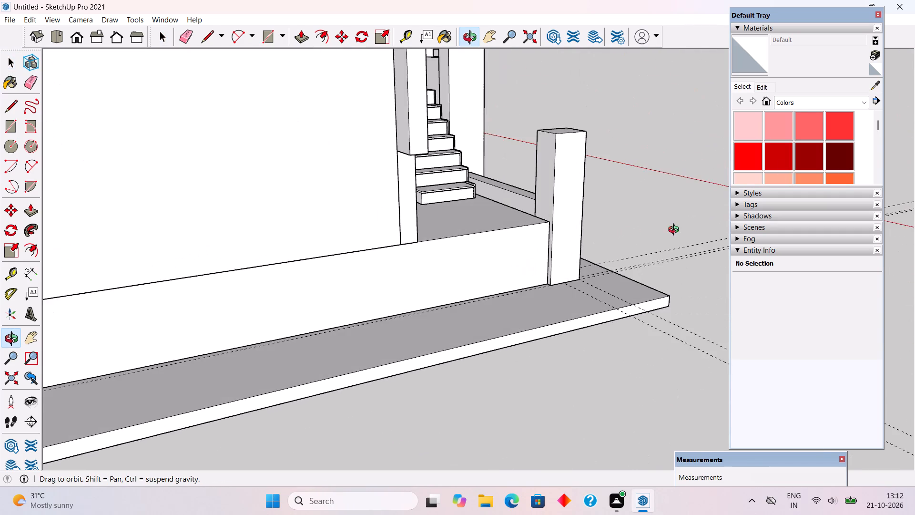
{"action": "middle_click_drag", "start_coordinate": [676, 231], "coordinate": [180, 146]}
{"action": "middle_click_drag", "start_coordinate": [436, 267], "coordinate": [439, 285]}
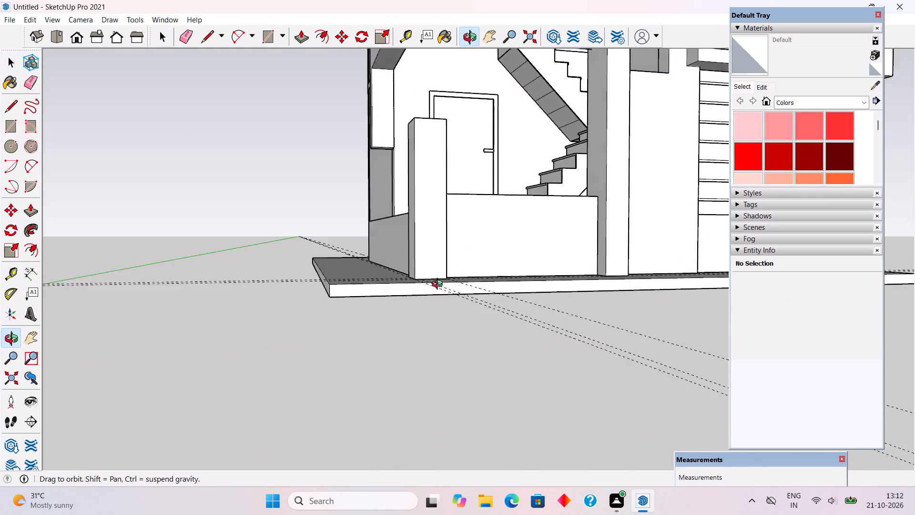
{"action": "middle_click_drag", "start_coordinate": [439, 285], "coordinate": [432, 335]}
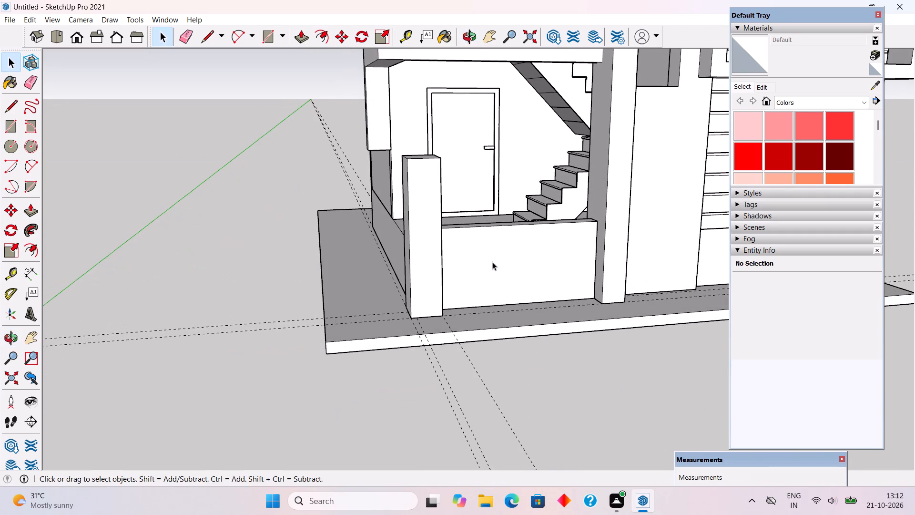
{"action": "middle_click_drag", "start_coordinate": [489, 246], "coordinate": [460, 290]}
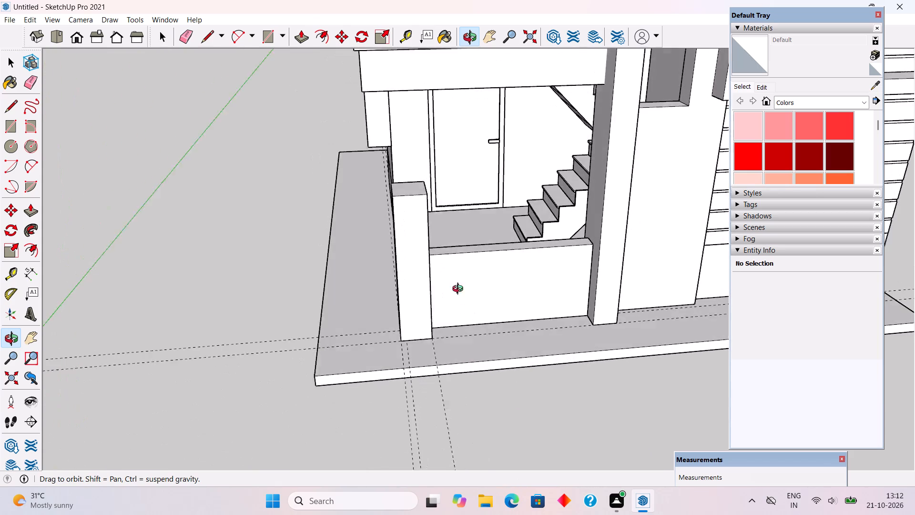
{"action": "middle_click_drag", "start_coordinate": [460, 290], "coordinate": [458, 287]}
{"action": "left_click", "coordinate": [475, 277]}
{"action": "key", "text": "p"}
{"action": "left_click", "coordinate": [475, 277]}
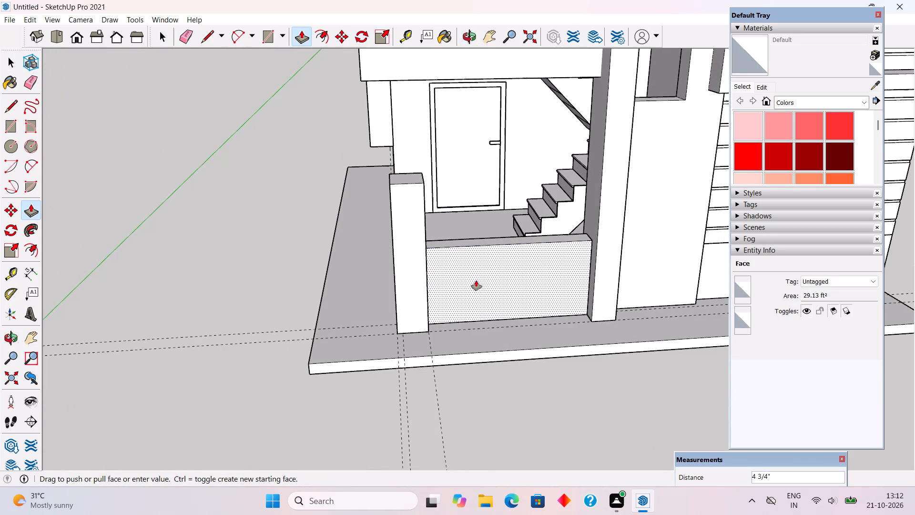
{"action": "type", "text": "2\""}
{"action": "key", "text": "Return"}
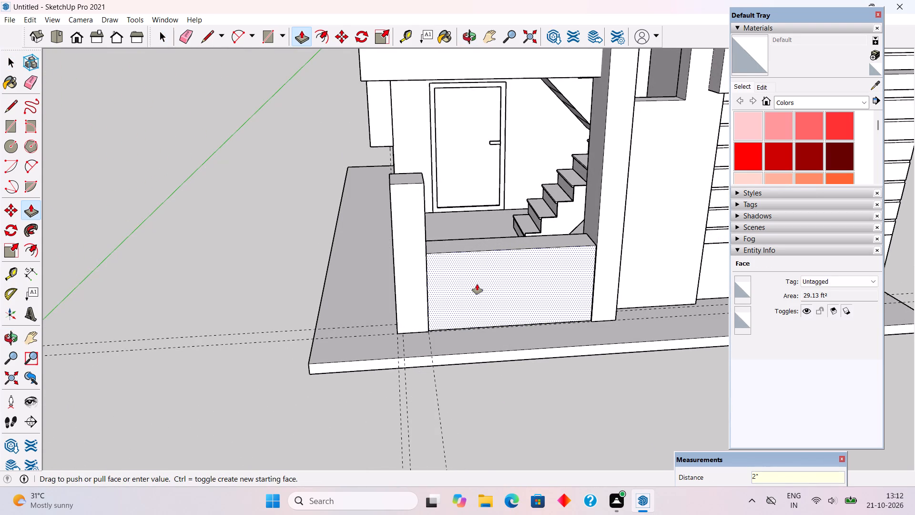
Make the whole low wall between the pillars a group.
{"action": "key", "text": "space"}
{"action": "triple_click", "coordinate": [477, 284]}
{"action": "right_click", "coordinate": [477, 284]}
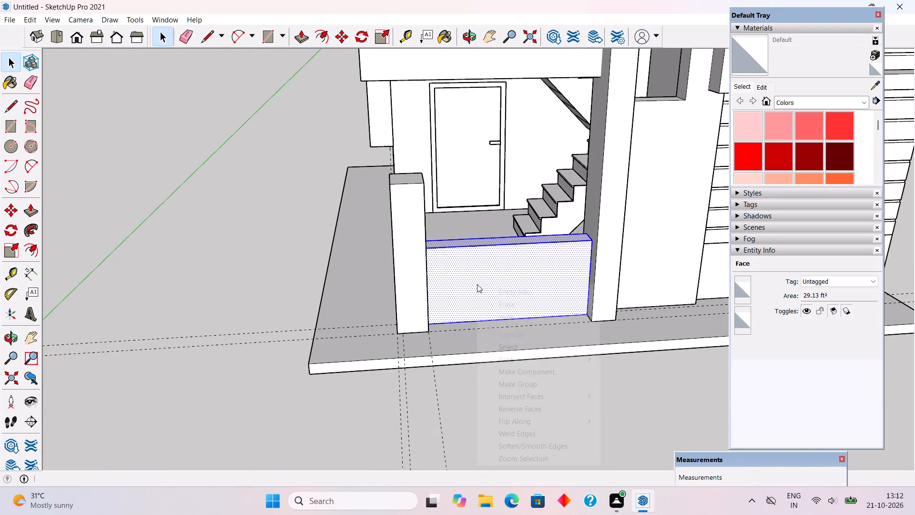
{"action": "left_click", "coordinate": [512, 384]}
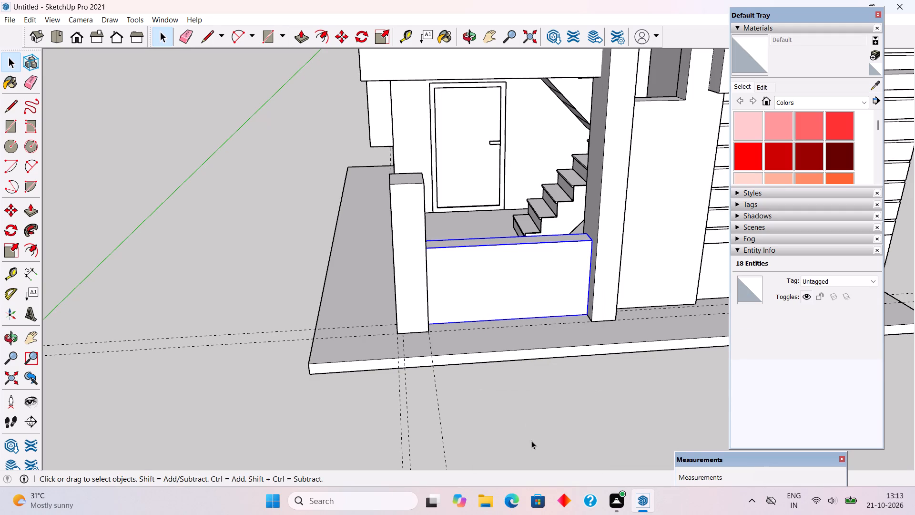
{"action": "left_click", "coordinate": [531, 441]}
Draw a rectangle of about 4" by 4" on the low wall's top, beside the corner pillar.
{"action": "scroll", "coordinate": [466, 303], "scroll_direction": "up", "scroll_amount": 5}
{"action": "middle_click_drag", "start_coordinate": [299, 273], "coordinate": [127, 235]}
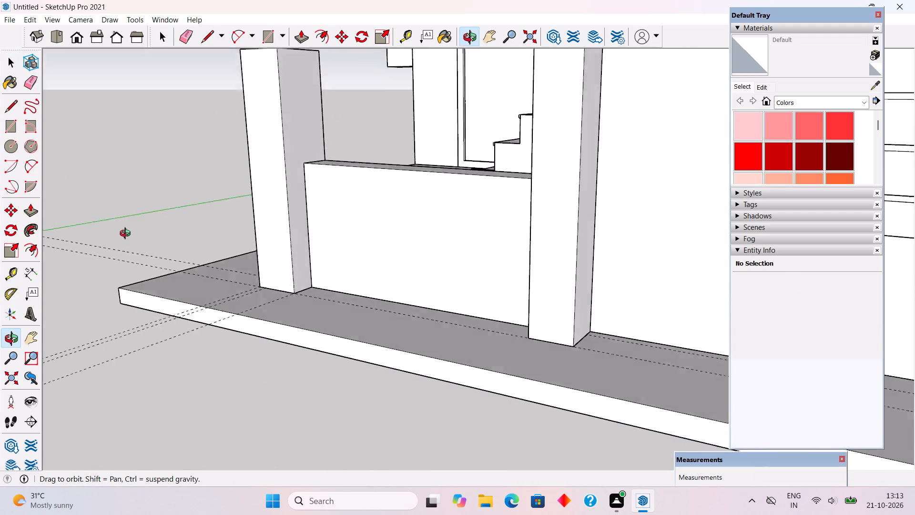
{"action": "middle_click_drag", "start_coordinate": [127, 235], "coordinate": [521, 300]}
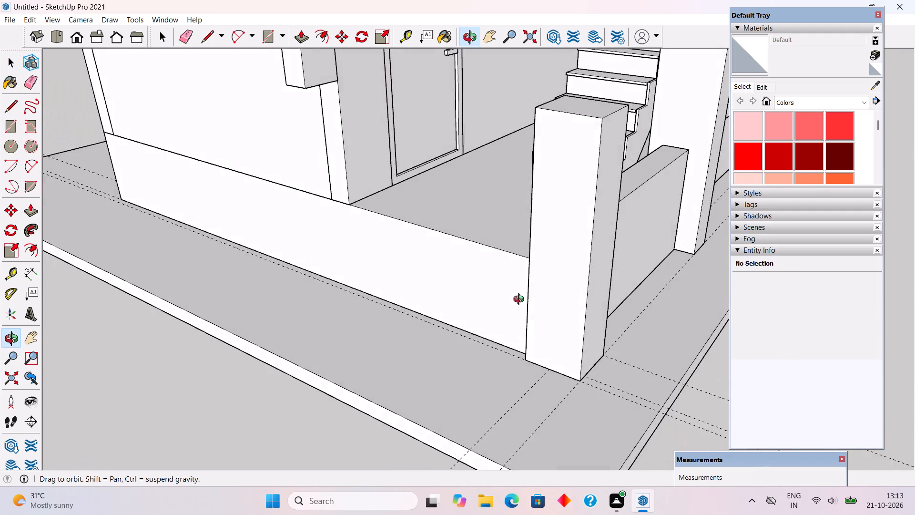
{"action": "middle_click_drag", "start_coordinate": [521, 300], "coordinate": [503, 321]}
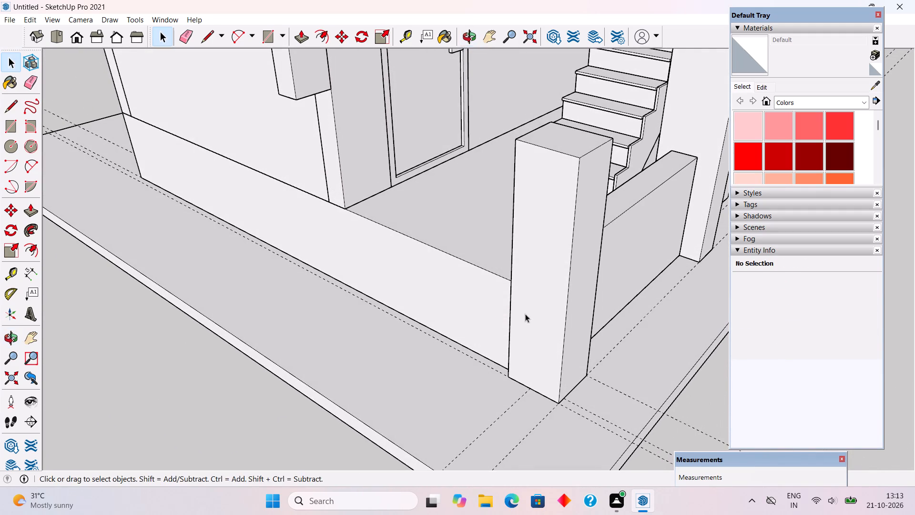
{"action": "middle_click_drag", "start_coordinate": [557, 283], "coordinate": [286, 371]}
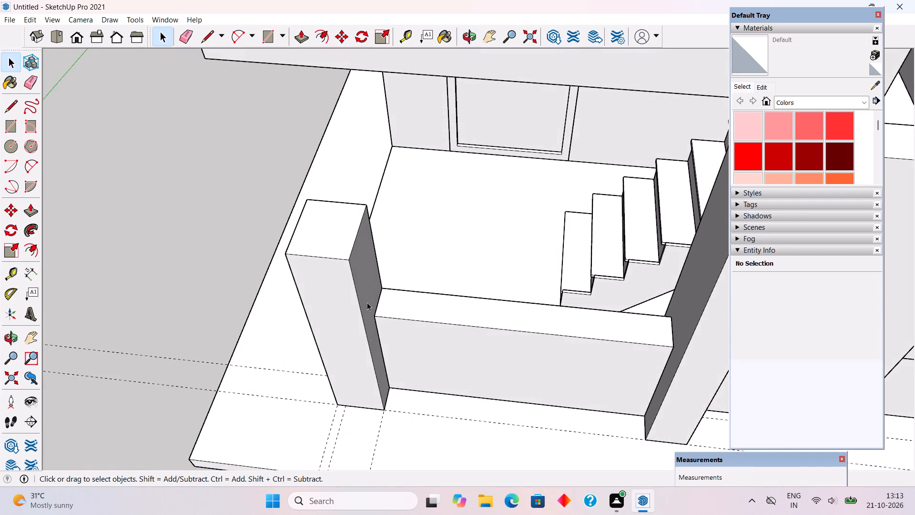
{"action": "scroll", "coordinate": [420, 324], "scroll_direction": "up", "scroll_amount": 5}
{"action": "scroll", "coordinate": [371, 302], "scroll_direction": "up", "scroll_amount": 1}
{"action": "key", "text": "r"}
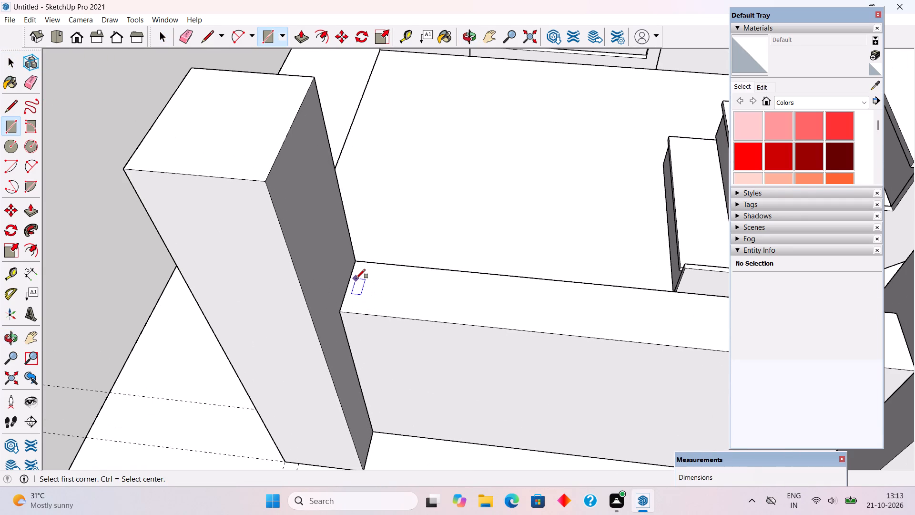
{"action": "left_click", "coordinate": [356, 278]}
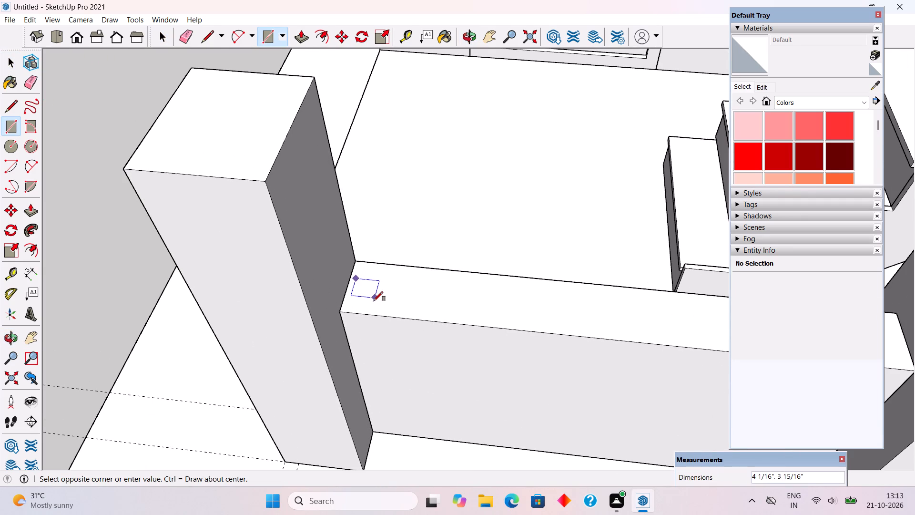
{"action": "left_click", "coordinate": [374, 299]}
Extrude the small rectangle on the wall top upward by 2.5' as a railing post.
{"action": "key", "text": "p"}
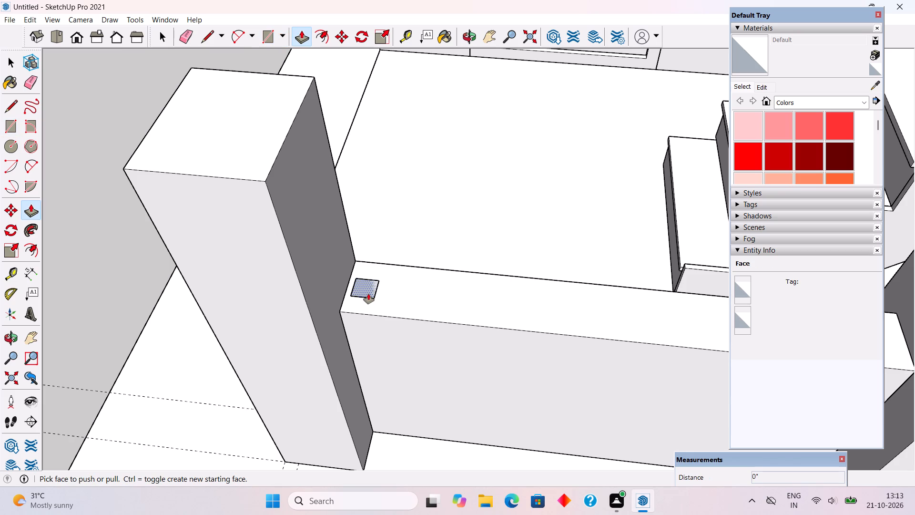
{"action": "left_click", "coordinate": [368, 294]}
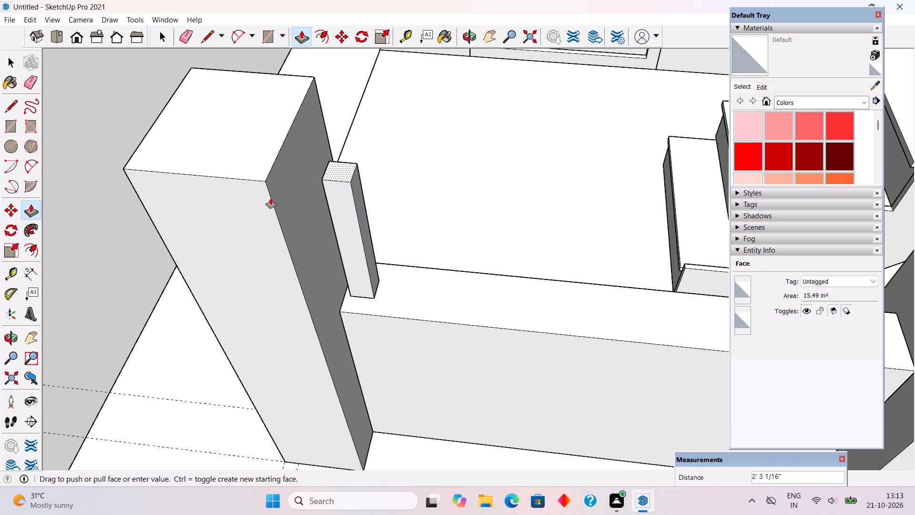
{"action": "type", "text": "2.5'"}
{"action": "key", "text": "Return"}
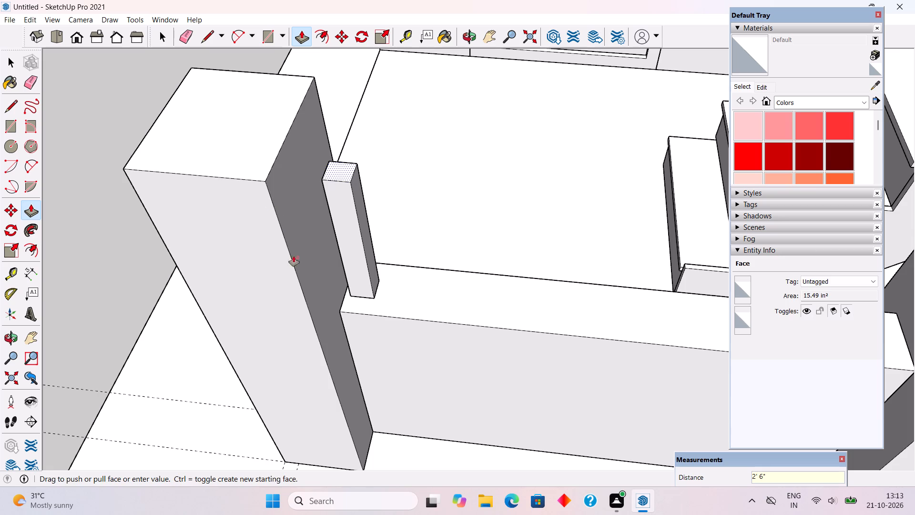
Push the railing post's side face facing away from the corner pillar 2" inward to slim the post.
{"action": "scroll", "coordinate": [311, 303], "scroll_direction": "down", "scroll_amount": 4}
{"action": "scroll", "coordinate": [313, 363], "scroll_direction": "down", "scroll_amount": 1}
{"action": "middle_click_drag", "start_coordinate": [313, 362], "coordinate": [361, 193]}
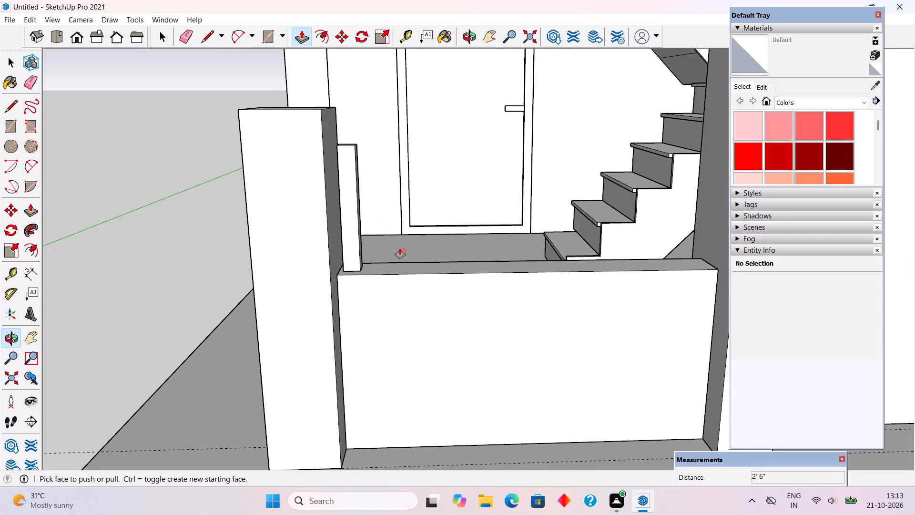
{"action": "scroll", "coordinate": [449, 243], "scroll_direction": "up", "scroll_amount": 4}
{"action": "scroll", "coordinate": [325, 249], "scroll_direction": "up", "scroll_amount": 2}
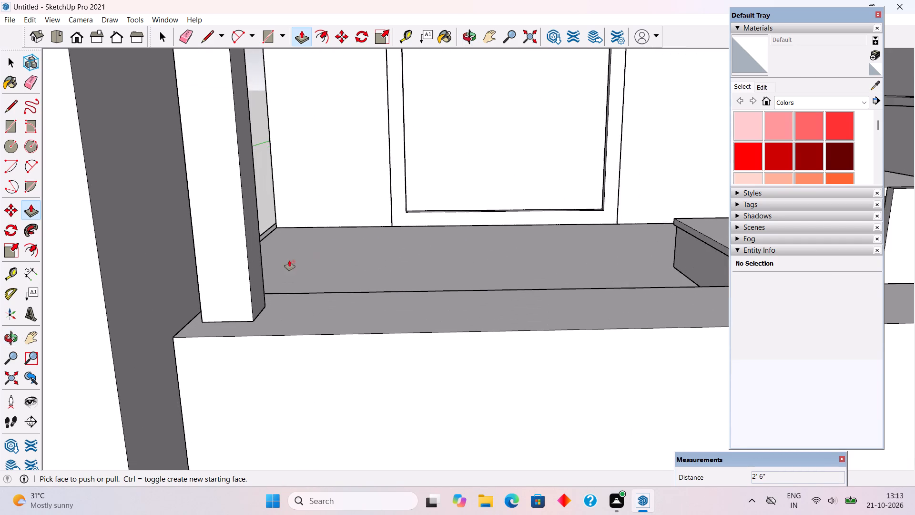
{"action": "scroll", "coordinate": [289, 260], "scroll_direction": "up", "scroll_amount": 1}
{"action": "left_click", "coordinate": [240, 278]}
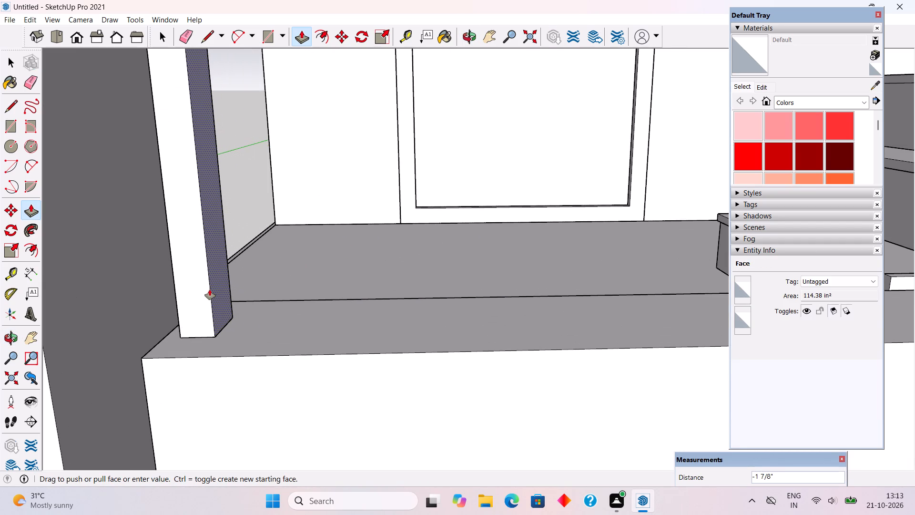
{"action": "type", "text": "2\""}
{"action": "key", "text": "Return"}
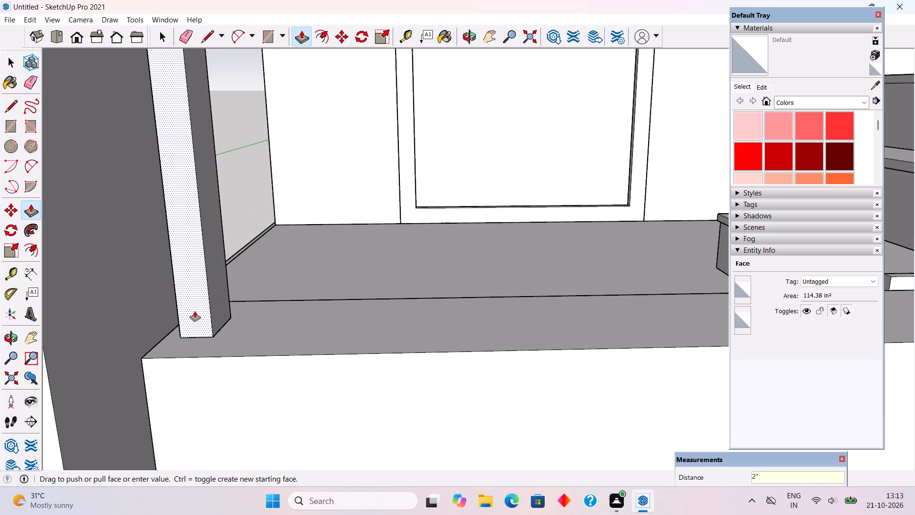
Make the slim railing post a group.
{"action": "key", "text": "space"}
{"action": "triple_click", "coordinate": [195, 313]}
{"action": "right_click", "coordinate": [195, 313]}
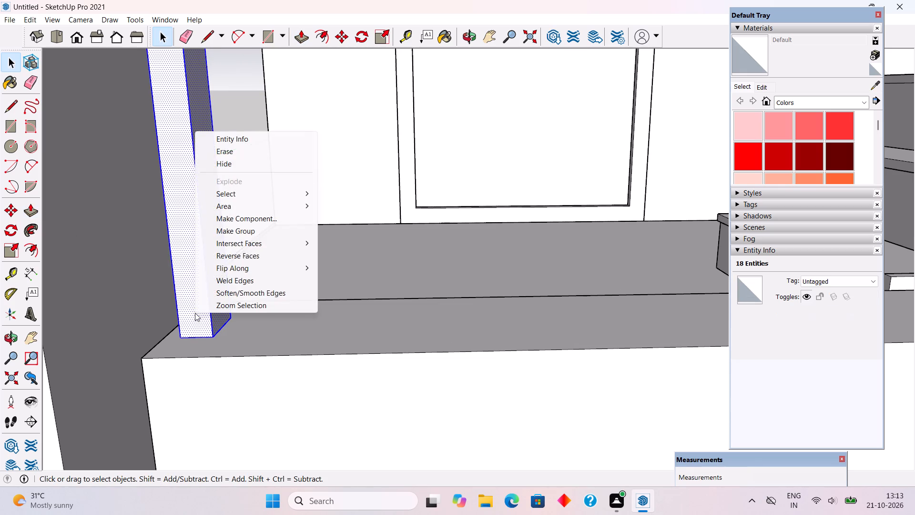
{"action": "left_click", "coordinate": [248, 229]}
Copy the railing post group along the low wall's top, about 2' 9" from the original.
{"action": "scroll", "coordinate": [217, 313], "scroll_direction": "down", "scroll_amount": 4}
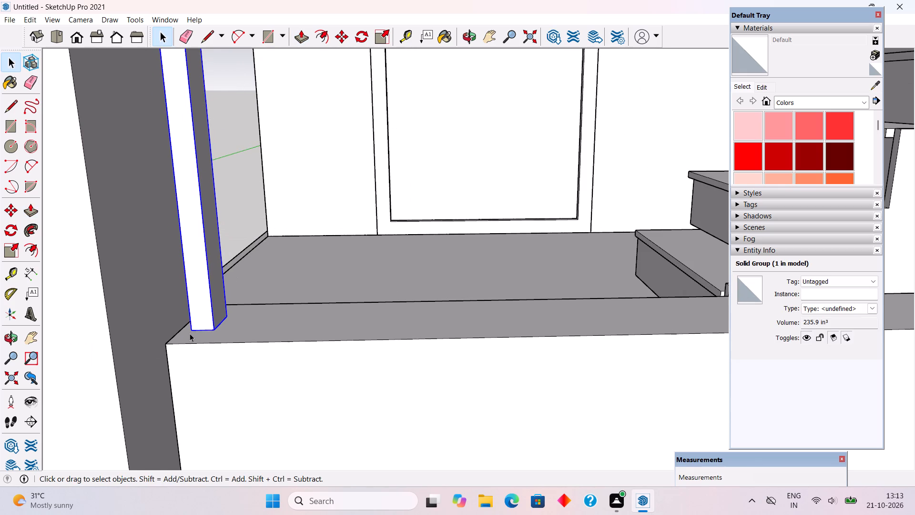
{"action": "middle_click_drag", "start_coordinate": [211, 337], "coordinate": [277, 329]}
{"action": "scroll", "coordinate": [277, 329], "scroll_direction": "down", "scroll_amount": 9}
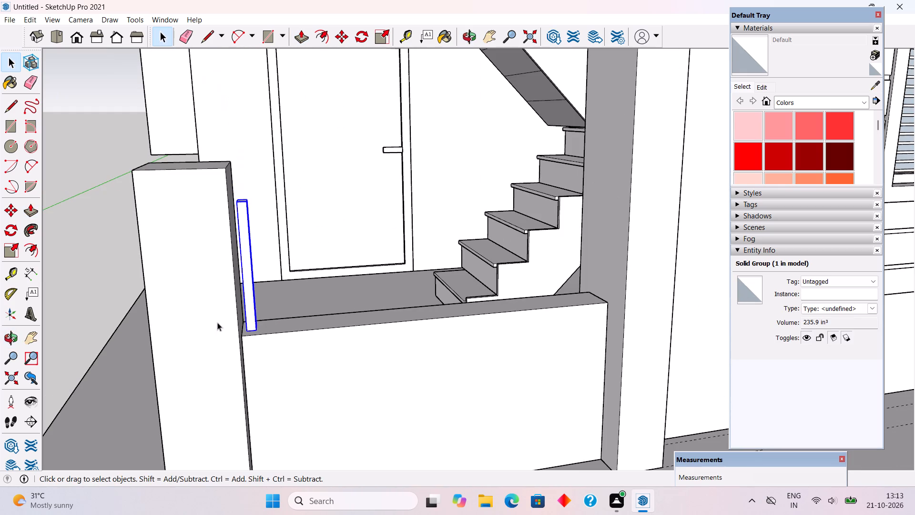
{"action": "scroll", "coordinate": [640, 304], "scroll_direction": "up", "scroll_amount": 4}
{"action": "scroll", "coordinate": [307, 330], "scroll_direction": "down", "scroll_amount": 3}
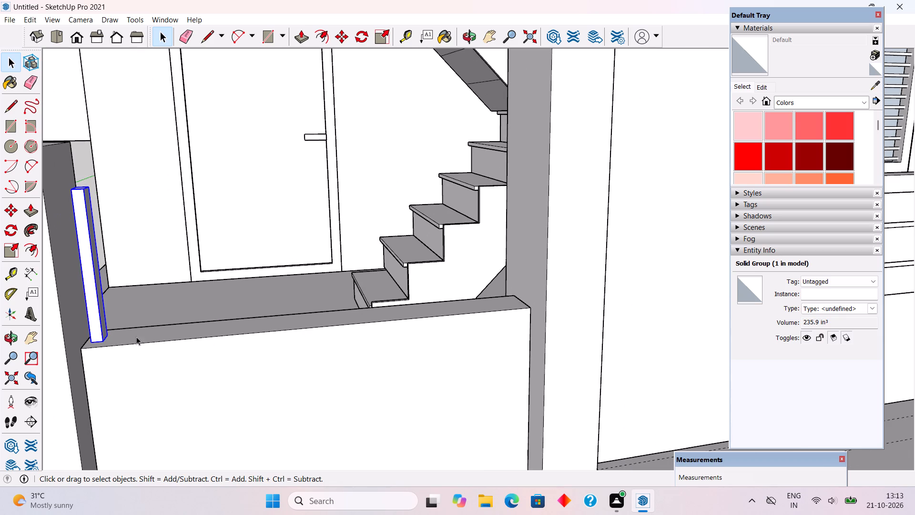
{"action": "key", "text": "m"}
{"action": "left_click", "coordinate": [104, 343]}
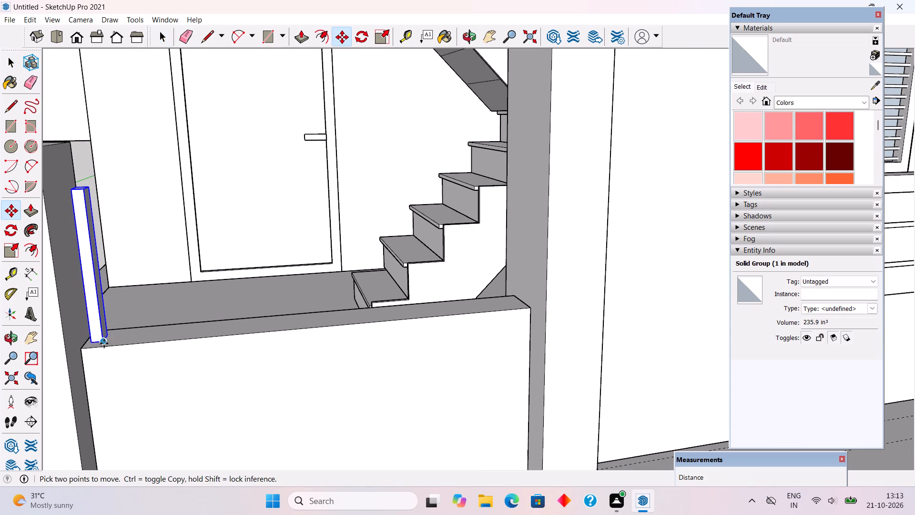
{"action": "left_click", "coordinate": [279, 319]}
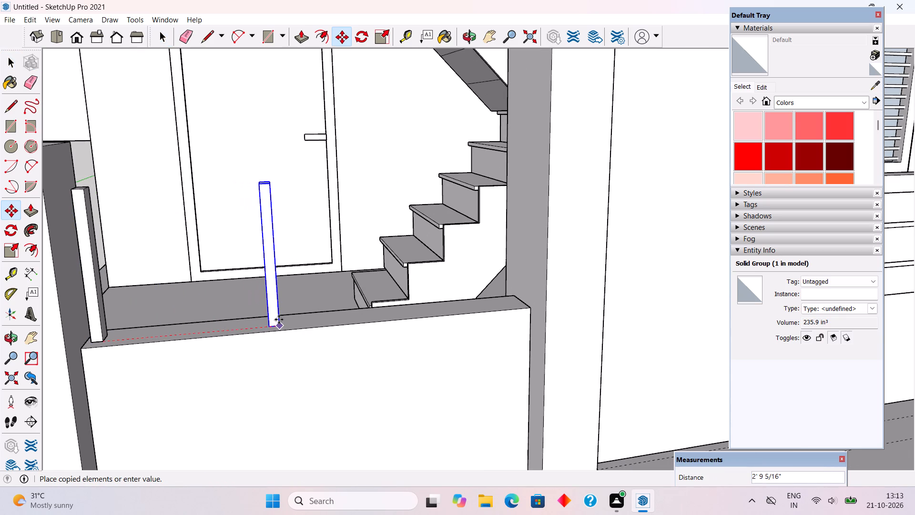
Place the post copy about 2' 9" along the low wall and copy it again about 4" further along.
{"action": "left_click", "coordinate": [279, 319]}
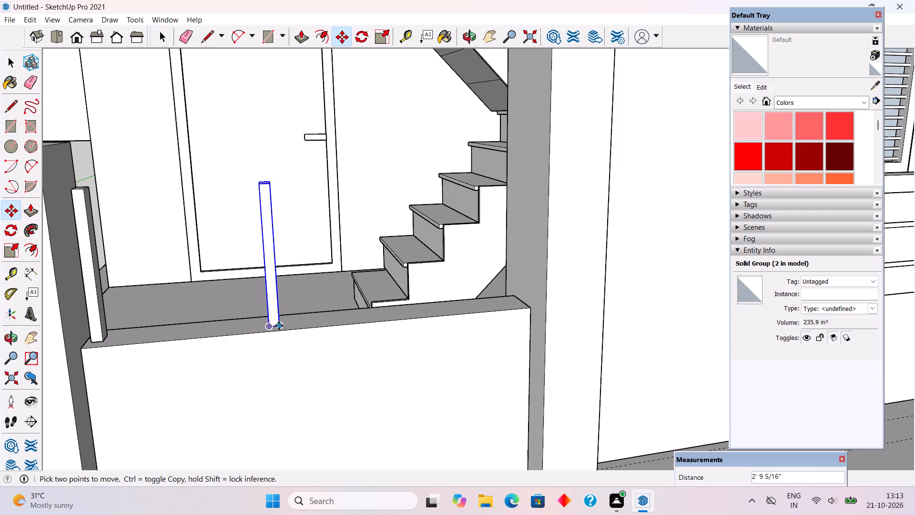
{"action": "left_click", "coordinate": [279, 326]}
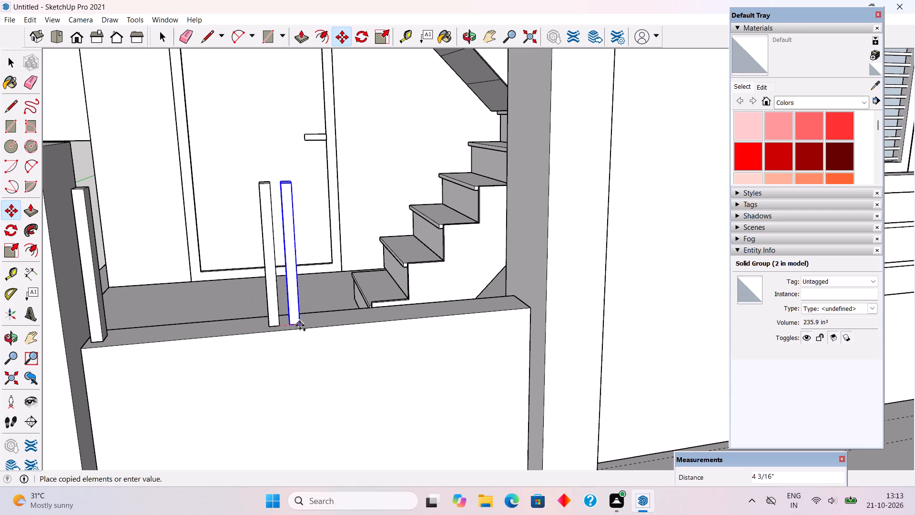
{"action": "left_click", "coordinate": [300, 325]}
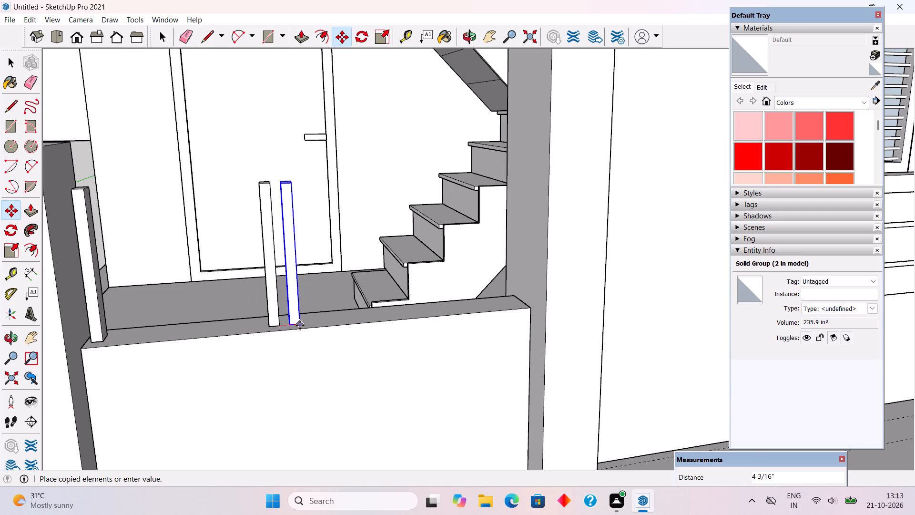
Copy the last railing post about 4' 1" along the low wall's top to the end beside the tall pillar.
{"action": "left_click", "coordinate": [300, 325]}
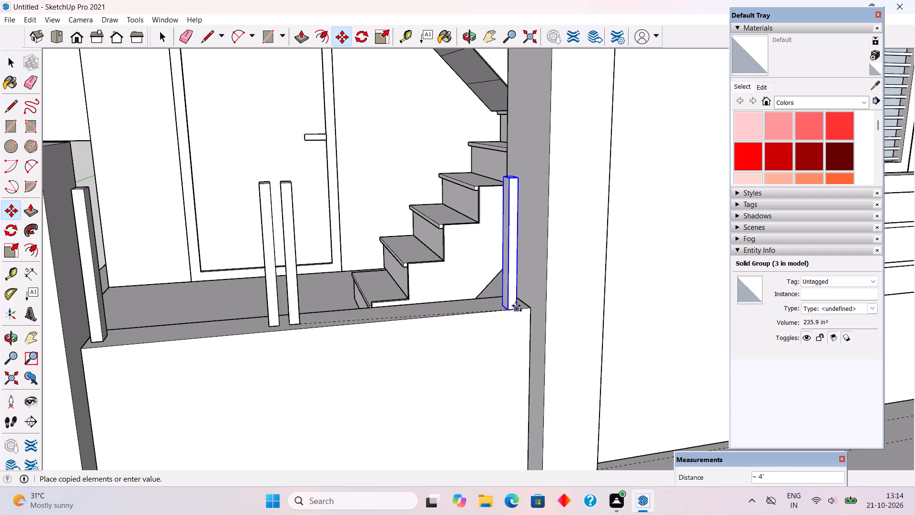
{"action": "scroll", "coordinate": [515, 304], "scroll_direction": "up", "scroll_amount": 5}
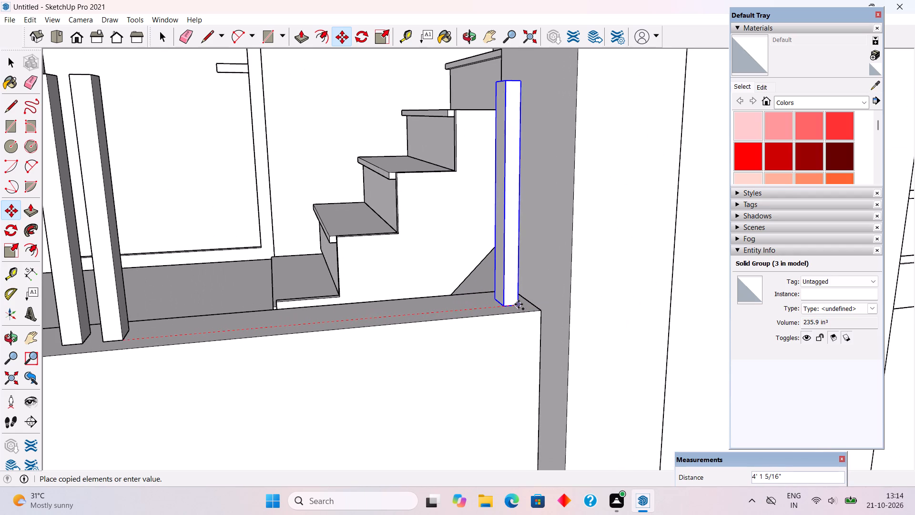
{"action": "left_click", "coordinate": [520, 304]}
{"action": "key", "text": "space"}
{"action": "scroll", "coordinate": [520, 304], "scroll_direction": "down", "scroll_amount": 13}
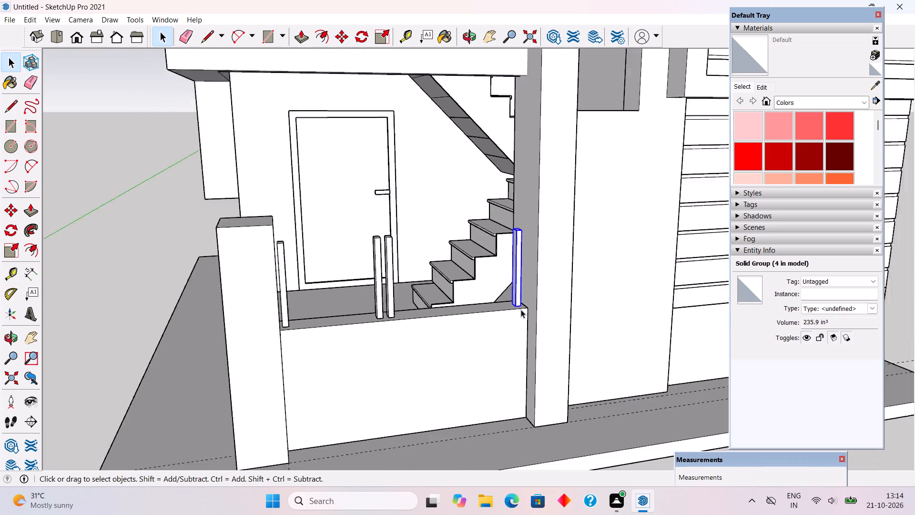
{"action": "scroll", "coordinate": [521, 309], "scroll_direction": "down", "scroll_amount": 1}
{"action": "left_click", "coordinate": [61, 191]}
Move the two middle railing posts together about 7" along the wall toward the tall pillar.
{"action": "middle_click_drag", "start_coordinate": [264, 281], "coordinate": [135, 200]}
{"action": "middle_click_drag", "start_coordinate": [335, 284], "coordinate": [359, 304]}
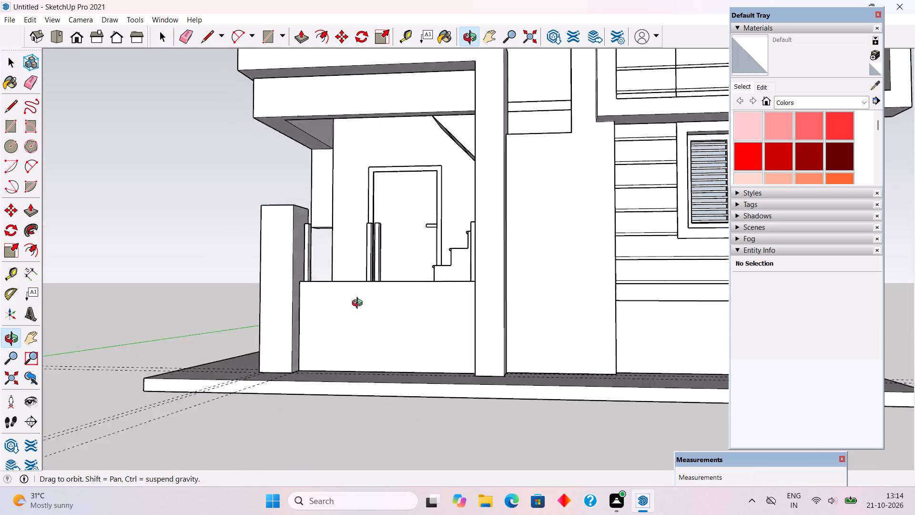
{"action": "middle_click_drag", "start_coordinate": [359, 304], "coordinate": [436, 356]}
{"action": "scroll", "coordinate": [402, 318], "scroll_direction": "up", "scroll_amount": 7}
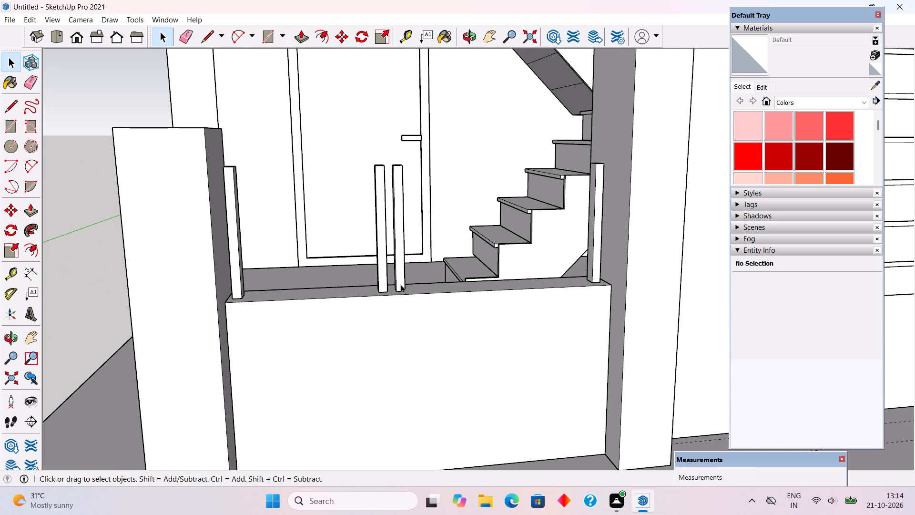
{"action": "left_click", "coordinate": [401, 285]}
{"action": "left_click", "coordinate": [385, 285], "text": "ctrl"}
{"action": "scroll", "coordinate": [385, 286], "scroll_direction": "up", "scroll_amount": 5}
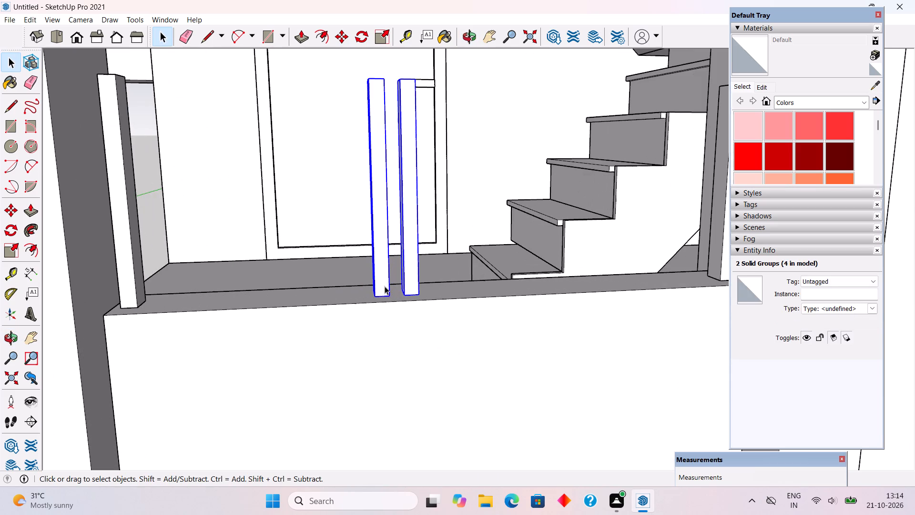
{"action": "key", "text": "m"}
{"action": "left_click", "coordinate": [425, 295]}
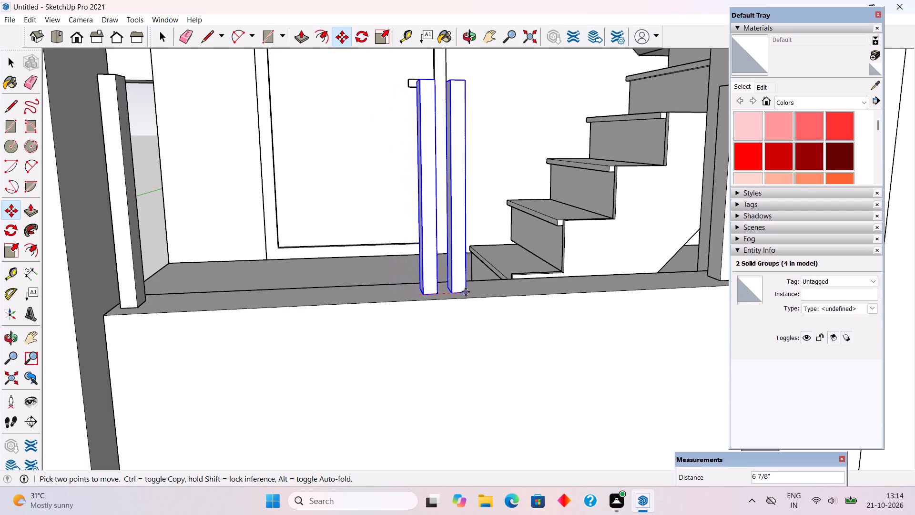
{"action": "left_click", "coordinate": [466, 292]}
{"action": "scroll", "coordinate": [448, 330], "scroll_direction": "down", "scroll_amount": 9}
{"action": "middle_click_drag", "start_coordinate": [431, 347], "coordinate": [403, 299]}
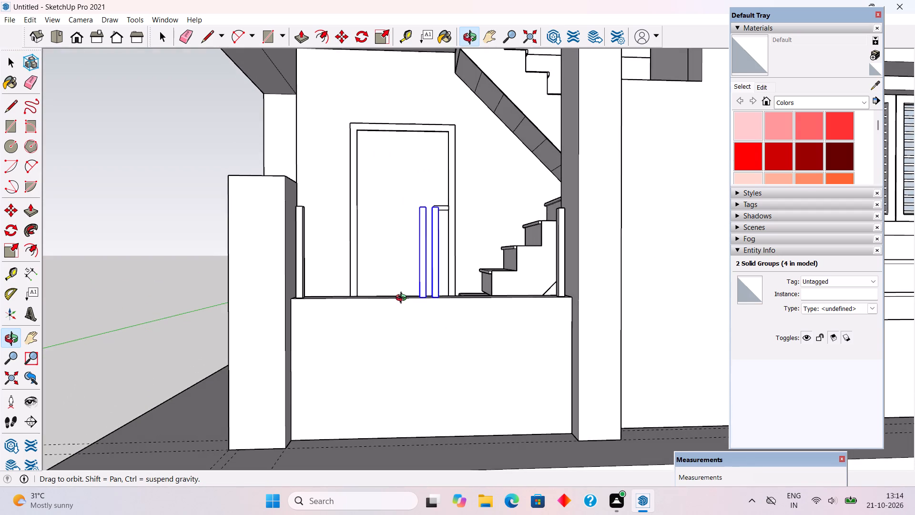
{"action": "middle_click_drag", "start_coordinate": [403, 299], "coordinate": [405, 308]}
{"action": "key", "text": "space"}
{"action": "left_click", "coordinate": [160, 258]}
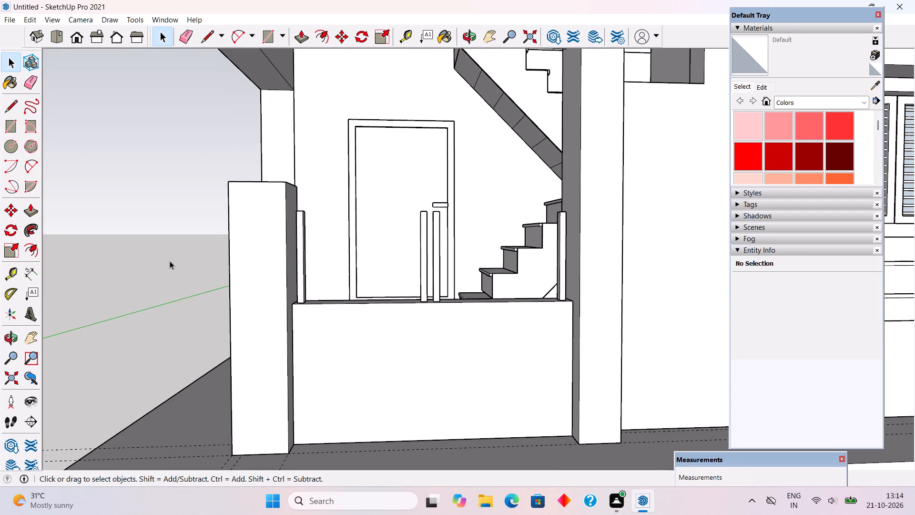
Draw a rectangle over the top of the post beside the short corner pillar and extrude it upward 2".
{"action": "middle_click_drag", "start_coordinate": [196, 270], "coordinate": [153, 410]}
{"action": "scroll", "coordinate": [276, 303], "scroll_direction": "up", "scroll_amount": 16}
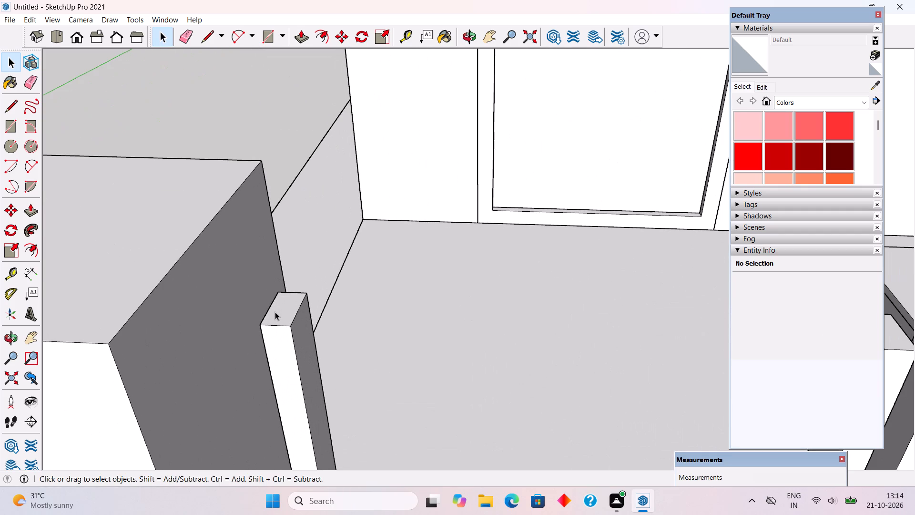
{"action": "key", "text": "r"}
{"action": "left_click", "coordinate": [278, 295]}
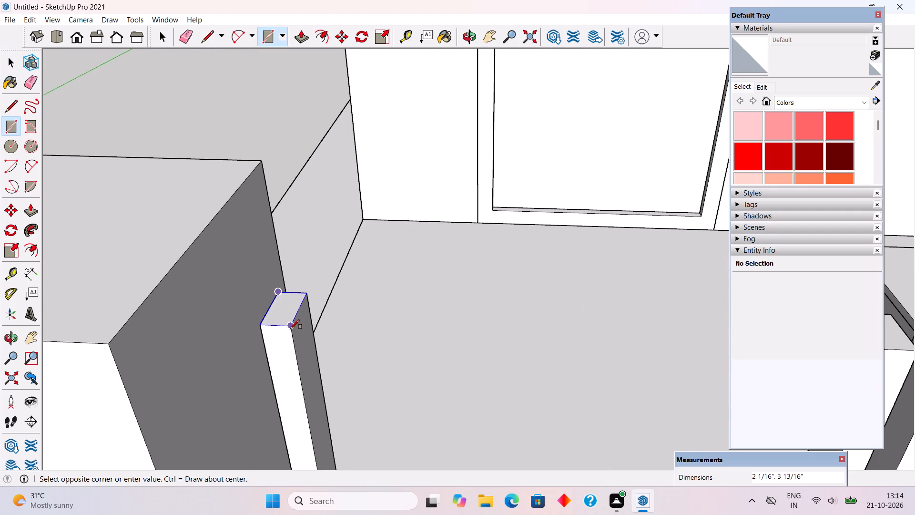
{"action": "left_click", "coordinate": [291, 329]}
{"action": "key", "text": "p"}
{"action": "left_click", "coordinate": [280, 314]}
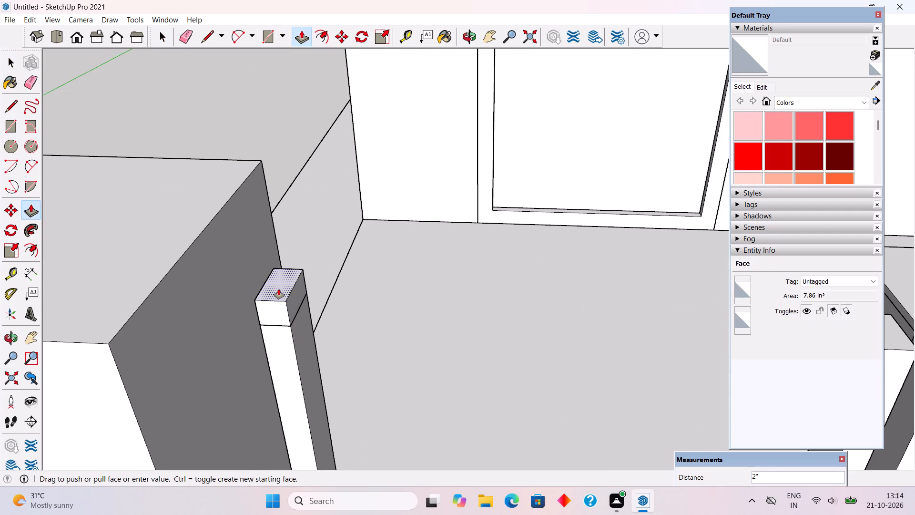
{"action": "type", "text": "2\""}
{"action": "key", "text": "Return"}
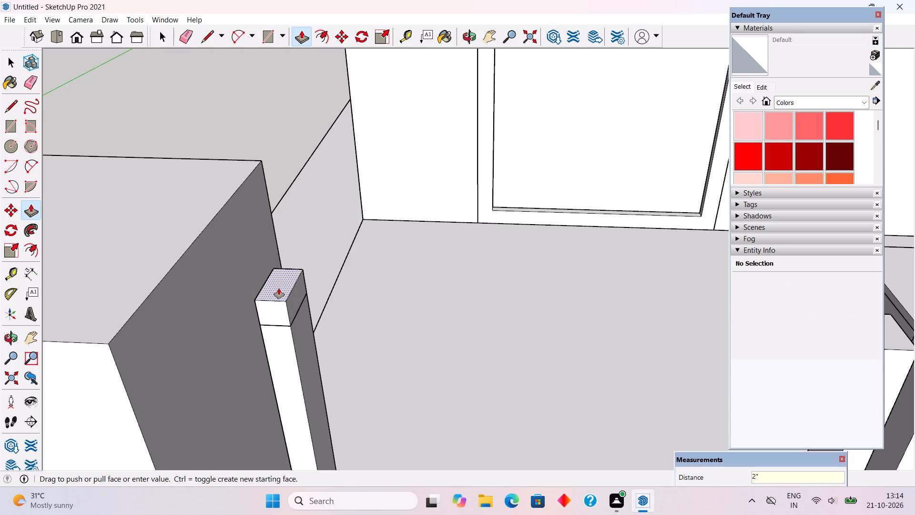
Pull the outward front face of the block on the post top out by 1".
{"action": "left_click", "coordinate": [282, 311]}
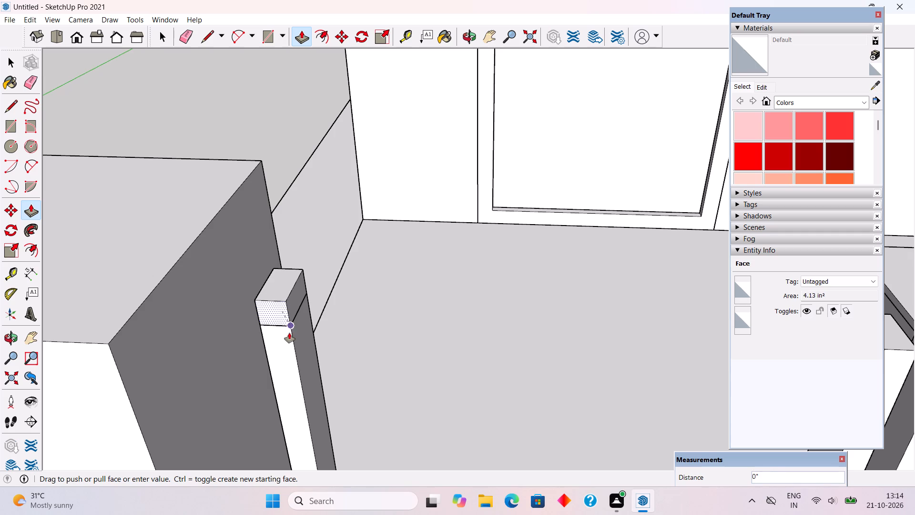
{"action": "type", "text": "1\""}
{"action": "key", "text": "Return"}
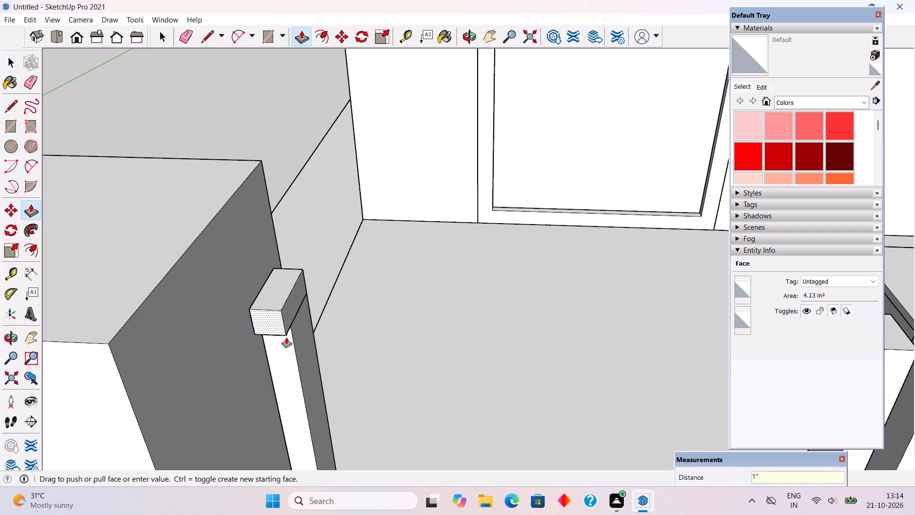
Extend the block's side face across all the posts to the tall pillar, about 7' 5", as a handrail.
{"action": "scroll", "coordinate": [300, 301], "scroll_direction": "up", "scroll_amount": 2}
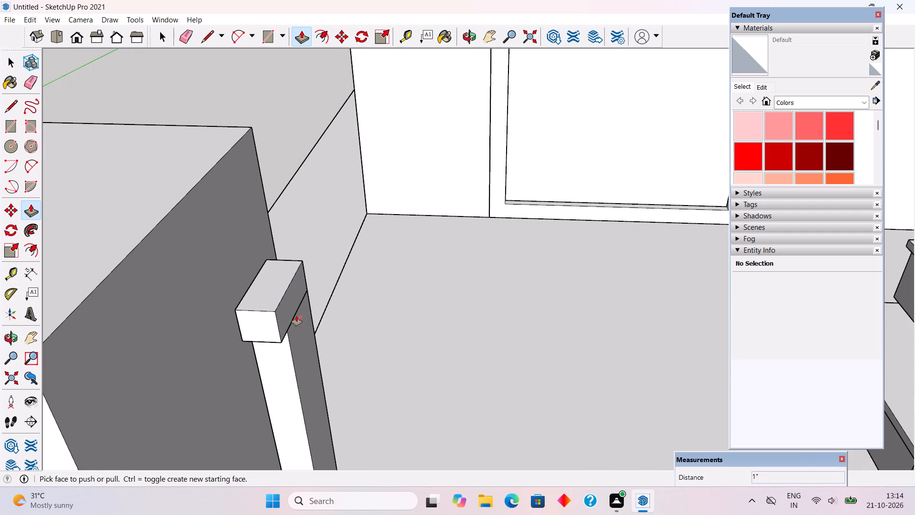
{"action": "left_click", "coordinate": [288, 318]}
{"action": "scroll", "coordinate": [289, 322], "scroll_direction": "down", "scroll_amount": 15}
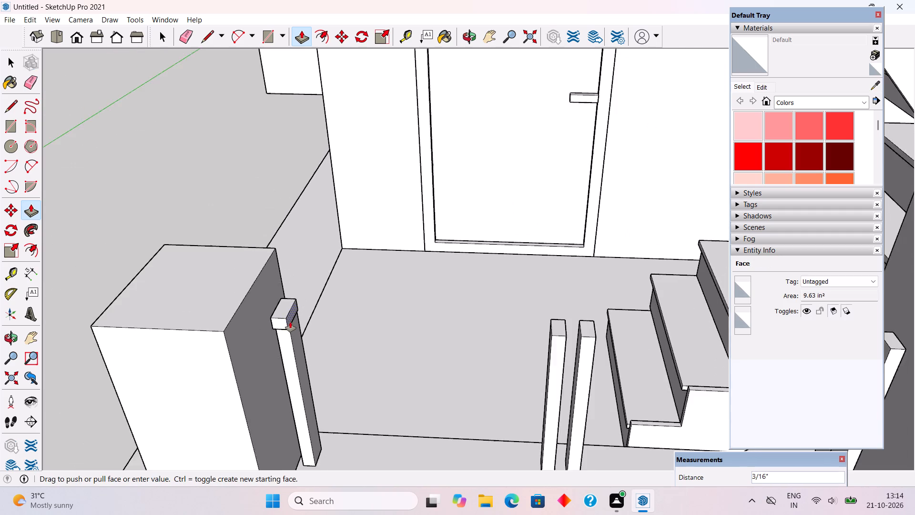
{"action": "scroll", "coordinate": [290, 322], "scroll_direction": "down", "scroll_amount": 2}
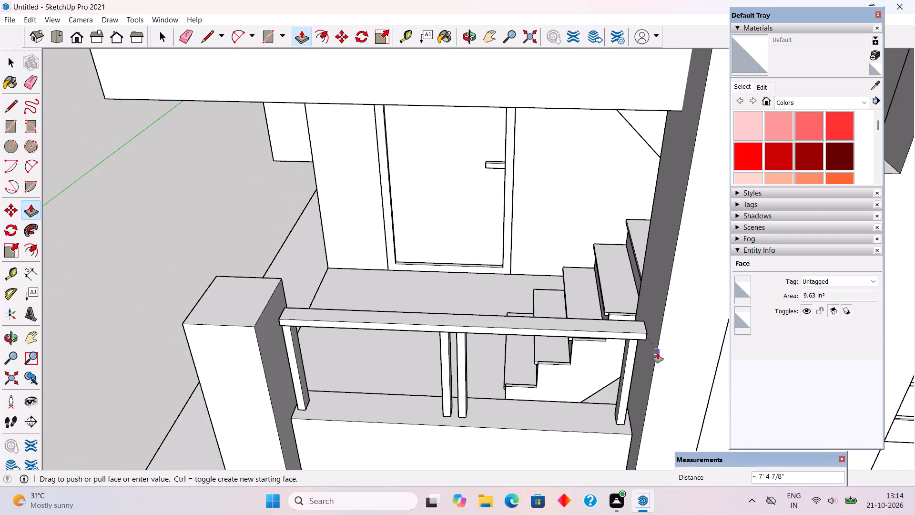
{"action": "left_click", "coordinate": [658, 353]}
Extend the handrail's other end about 1" to meet the short corner pillar.
{"action": "scroll", "coordinate": [253, 354], "scroll_direction": "up", "scroll_amount": 10}
{"action": "middle_click_drag", "start_coordinate": [335, 303], "coordinate": [406, 300]}
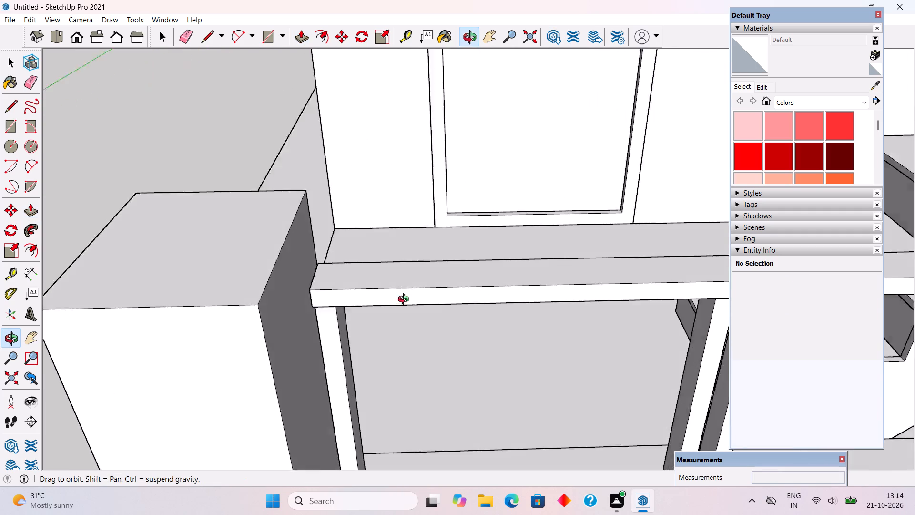
{"action": "middle_click_drag", "start_coordinate": [406, 300], "coordinate": [432, 293]}
{"action": "scroll", "coordinate": [289, 349], "scroll_direction": "up", "scroll_amount": 5}
{"action": "scroll", "coordinate": [328, 321], "scroll_direction": "up", "scroll_amount": 6}
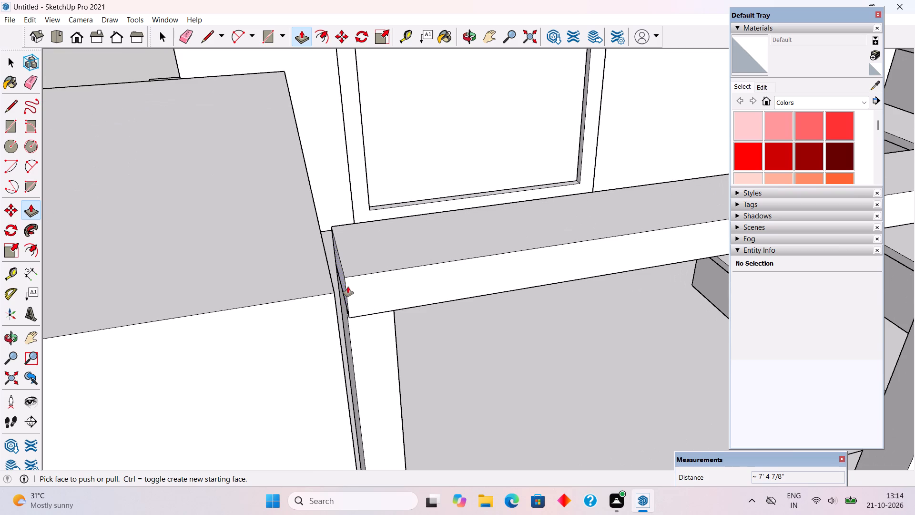
{"action": "left_click", "coordinate": [344, 289]}
{"action": "left_click", "coordinate": [333, 310]}
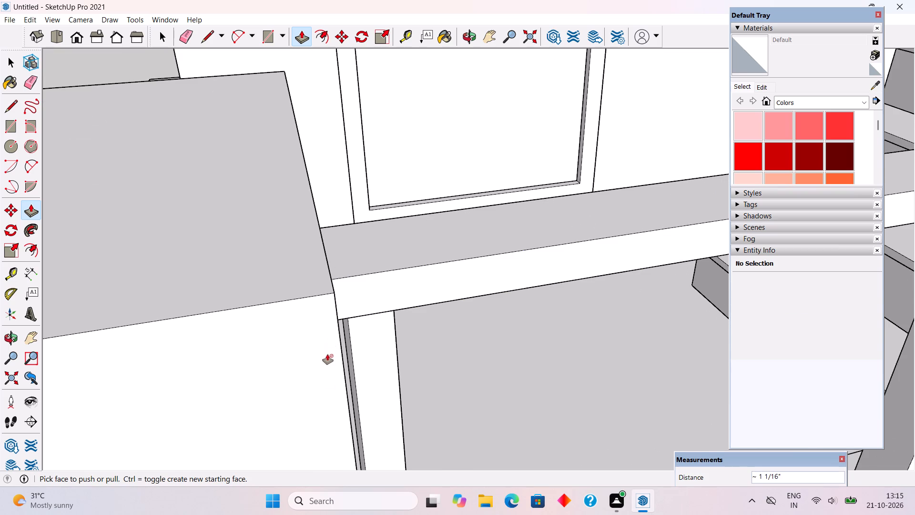
Make the whole handrail a group.
{"action": "scroll", "coordinate": [328, 378], "scroll_direction": "down", "scroll_amount": 3}
{"action": "middle_click_drag", "start_coordinate": [331, 397], "coordinate": [255, 273]}
{"action": "scroll", "coordinate": [255, 273], "scroll_direction": "down", "scroll_amount": 9}
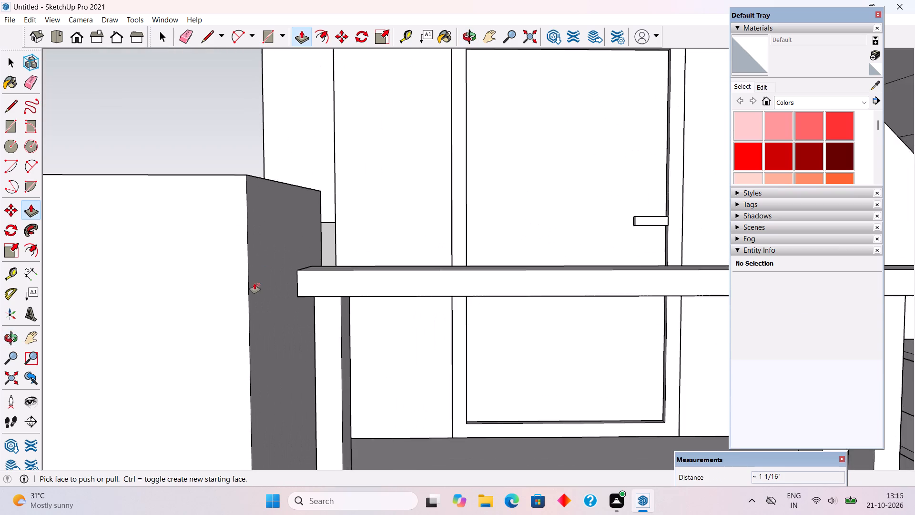
{"action": "scroll", "coordinate": [254, 283], "scroll_direction": "down", "scroll_amount": 15}
{"action": "key", "text": "space"}
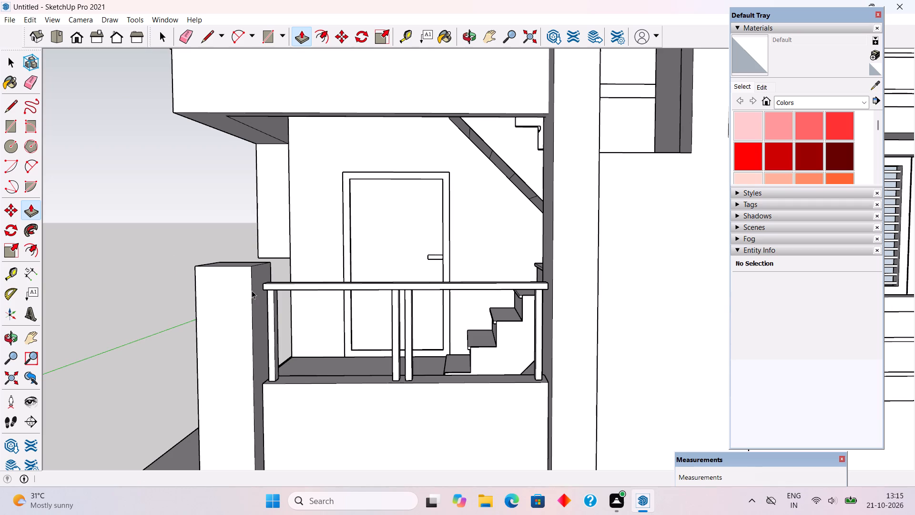
{"action": "triple_click", "coordinate": [341, 289]}
{"action": "right_click", "coordinate": [341, 289]}
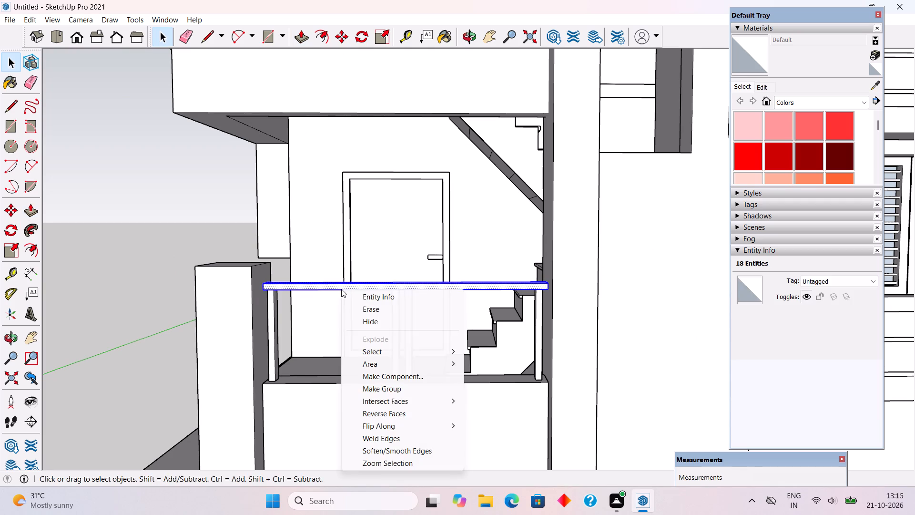
{"action": "left_click", "coordinate": [380, 388]}
{"action": "left_click", "coordinate": [173, 315]}
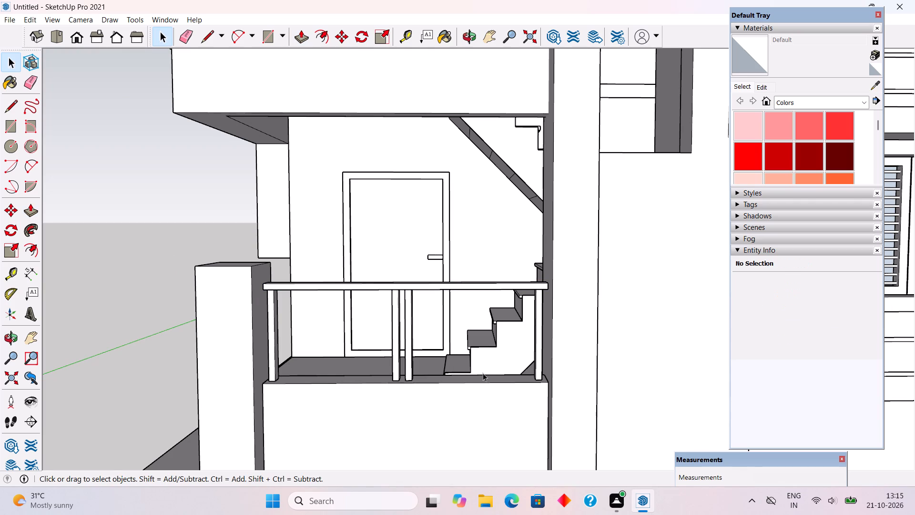
Draw a rectangle about 7' 3" by 2" across the posts' front faces, just below the handrail, as a lower rail.
{"action": "scroll", "coordinate": [471, 357], "scroll_direction": "up", "scroll_amount": 4}
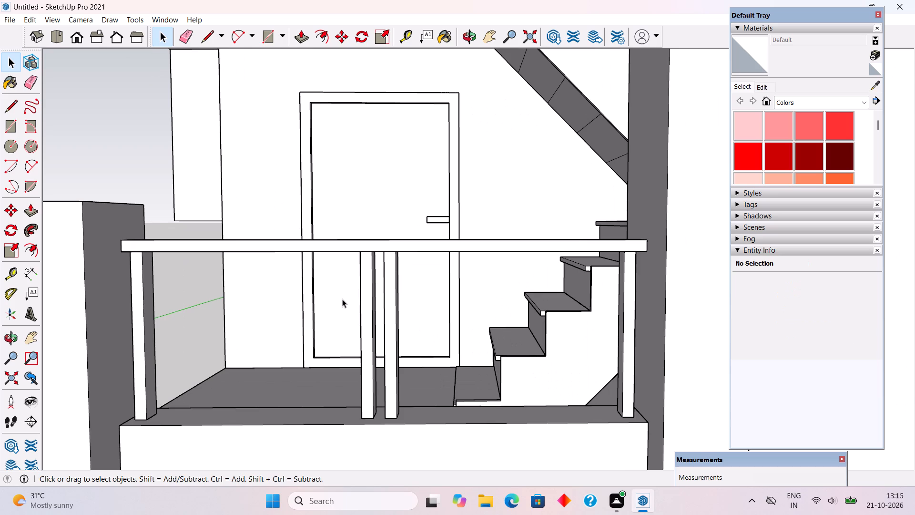
{"action": "key", "text": "r"}
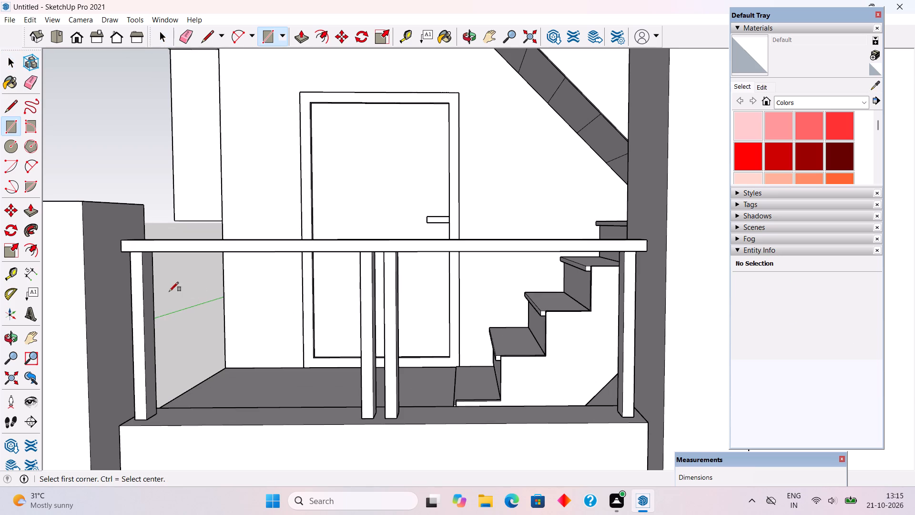
{"action": "left_click", "coordinate": [141, 281]}
{"action": "scroll", "coordinate": [159, 295], "scroll_direction": "down", "scroll_amount": 6}
{"action": "scroll", "coordinate": [336, 330], "scroll_direction": "up", "scroll_amount": 4}
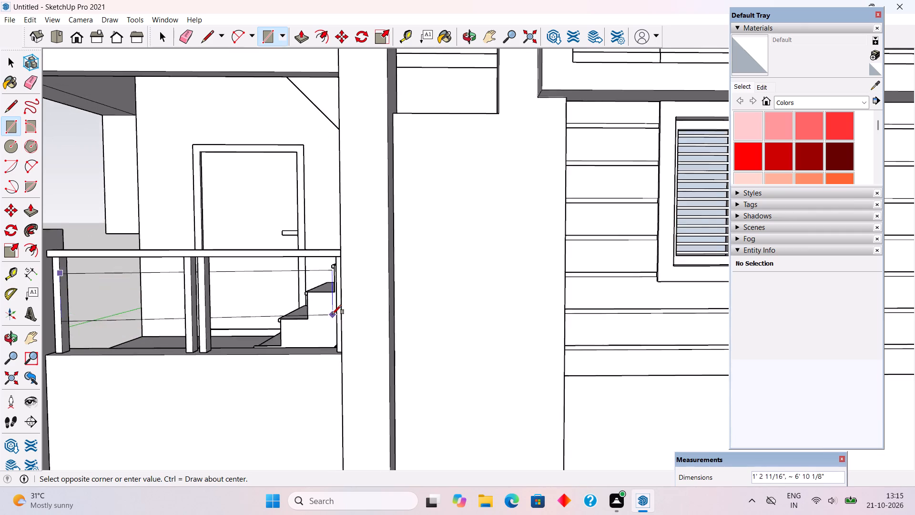
{"action": "middle_click_drag", "start_coordinate": [341, 317], "coordinate": [466, 324]}
{"action": "scroll", "coordinate": [398, 298], "scroll_direction": "up", "scroll_amount": 4}
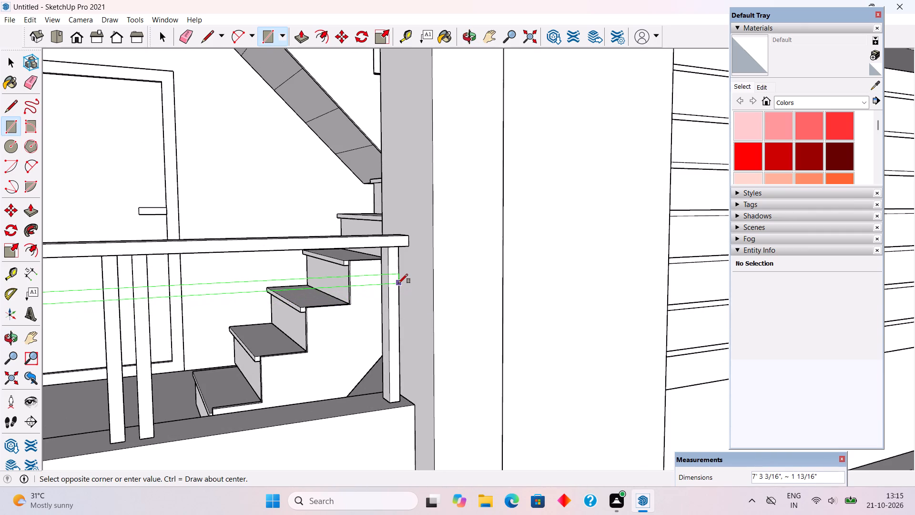
{"action": "left_click", "coordinate": [398, 283]}
Push/Pull the lower rail's rectangle outward 2" to give the rail thickness.
{"action": "key", "text": "p"}
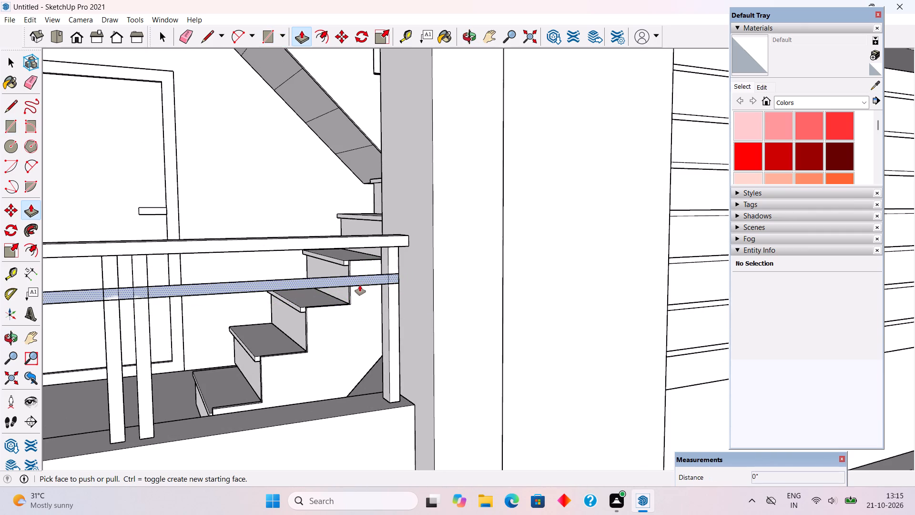
{"action": "left_click", "coordinate": [360, 282]}
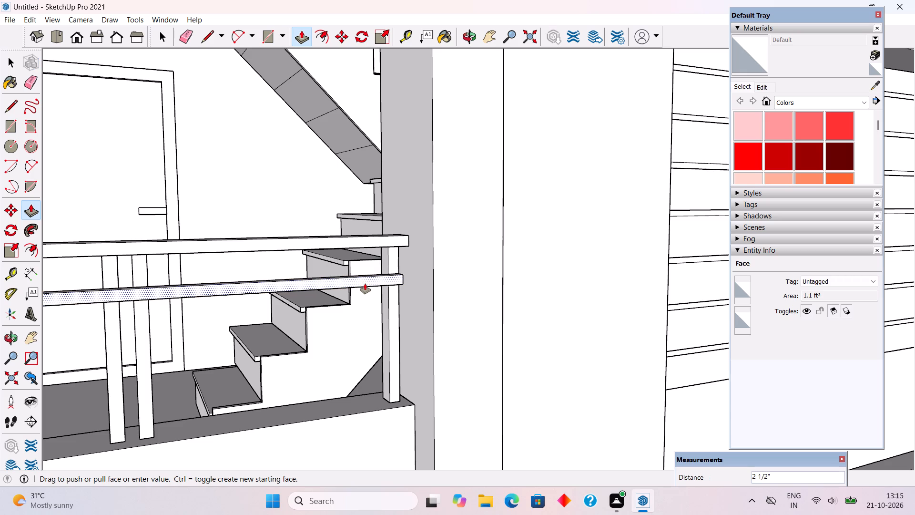
{"action": "type", "text": "2\""}
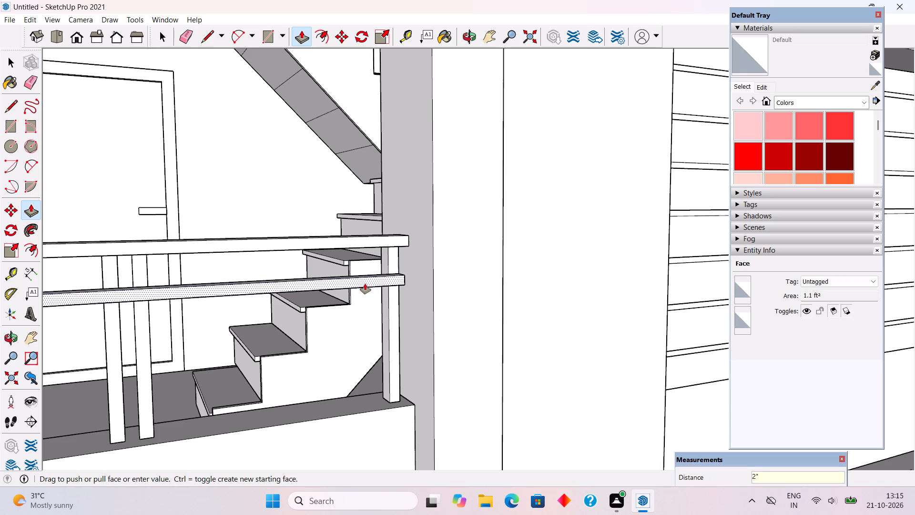
{"action": "key", "text": "Return"}
Extend the lower rail's end face about 1 11/16" to meet the tall pillar.
{"action": "scroll", "coordinate": [408, 259], "scroll_direction": "up", "scroll_amount": 11}
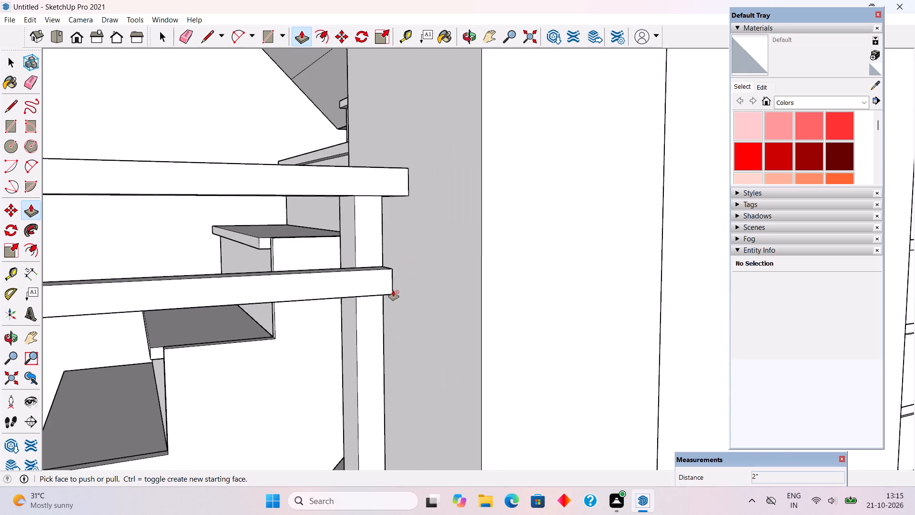
{"action": "scroll", "coordinate": [390, 270], "scroll_direction": "up", "scroll_amount": 3}
{"action": "middle_click_drag", "start_coordinate": [397, 264], "coordinate": [307, 321]}
{"action": "scroll", "coordinate": [361, 279], "scroll_direction": "up", "scroll_amount": 4}
{"action": "middle_click_drag", "start_coordinate": [408, 268], "coordinate": [386, 283]}
{"action": "scroll", "coordinate": [397, 268], "scroll_direction": "up", "scroll_amount": 4}
{"action": "left_click", "coordinate": [391, 263]}
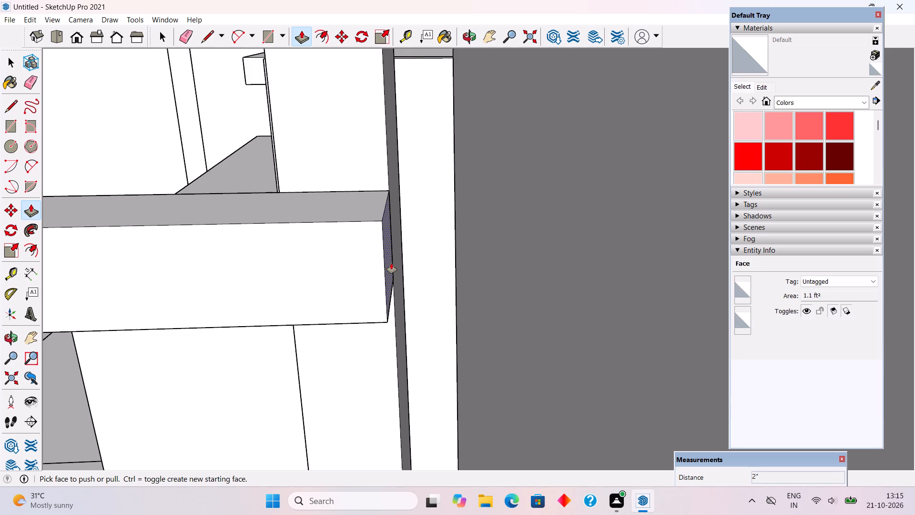
{"action": "left_click", "coordinate": [498, 333]}
{"action": "scroll", "coordinate": [448, 304], "scroll_direction": "down", "scroll_amount": 10}
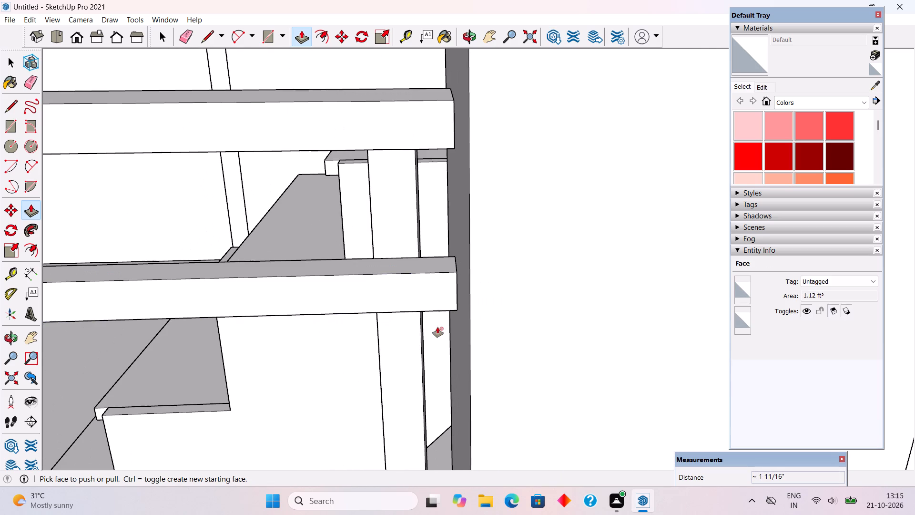
{"action": "key", "text": "space"}
Make the whole lower rail a group.
{"action": "scroll", "coordinate": [436, 330], "scroll_direction": "down", "scroll_amount": 10}
{"action": "middle_click_drag", "start_coordinate": [413, 351], "coordinate": [449, 267]}
{"action": "scroll", "coordinate": [448, 267], "scroll_direction": "down", "scroll_amount": 4}
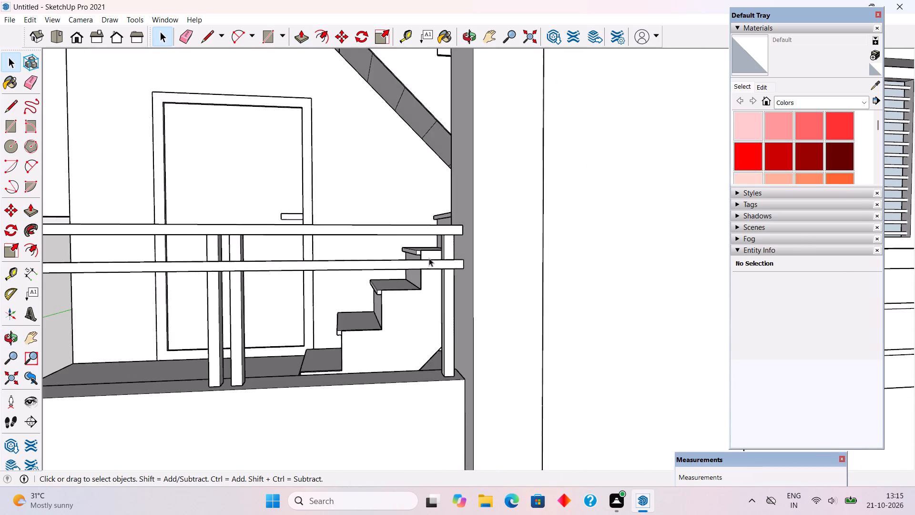
{"action": "scroll", "coordinate": [423, 261], "scroll_direction": "down", "scroll_amount": 6}
{"action": "middle_click_drag", "start_coordinate": [352, 350], "coordinate": [398, 351]}
{"action": "scroll", "coordinate": [346, 275], "scroll_direction": "up", "scroll_amount": 4}
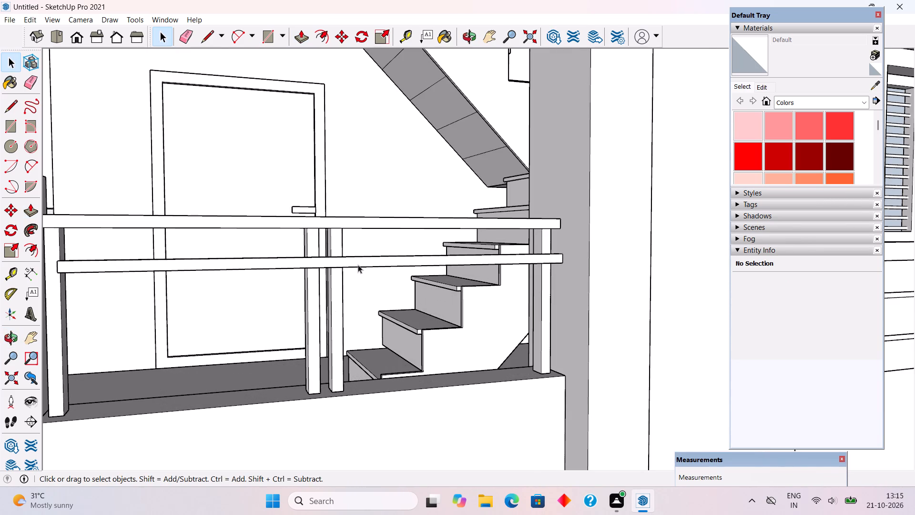
{"action": "triple_click", "coordinate": [359, 263]}
{"action": "right_click", "coordinate": [359, 263]}
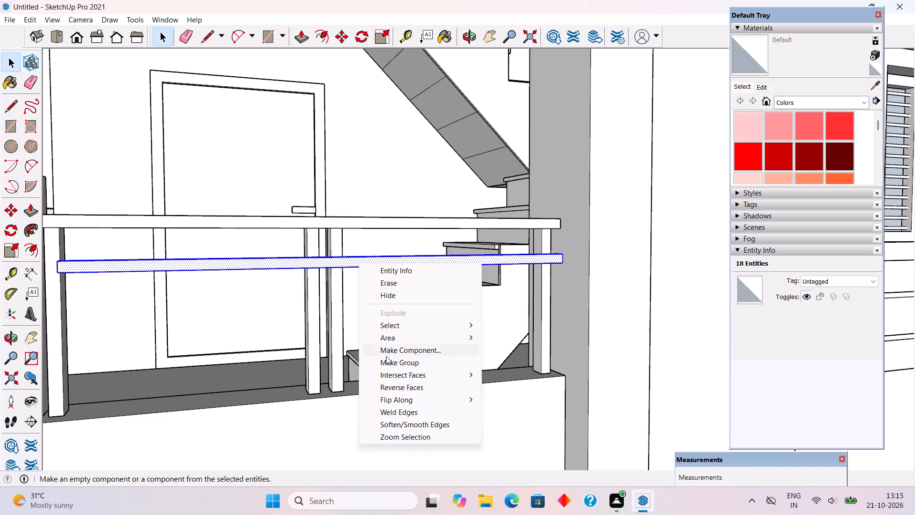
{"action": "left_click", "coordinate": [390, 365]}
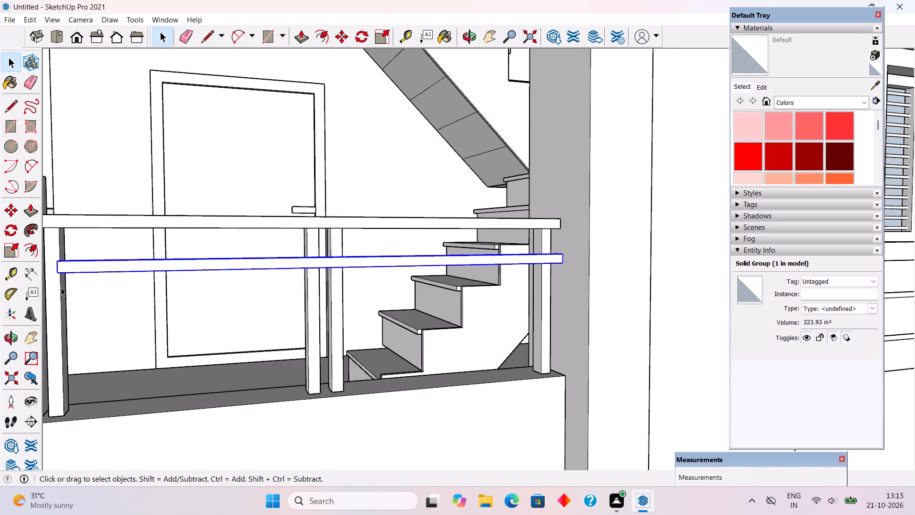
Move the lower rail group back about 1 7/8" so its front sits flush with the posts' front faces.
{"action": "scroll", "coordinate": [146, 241], "scroll_direction": "down", "scroll_amount": 5}
{"action": "scroll", "coordinate": [61, 294], "scroll_direction": "up", "scroll_amount": 5}
{"action": "middle_click_drag", "start_coordinate": [171, 242], "coordinate": [241, 240]}
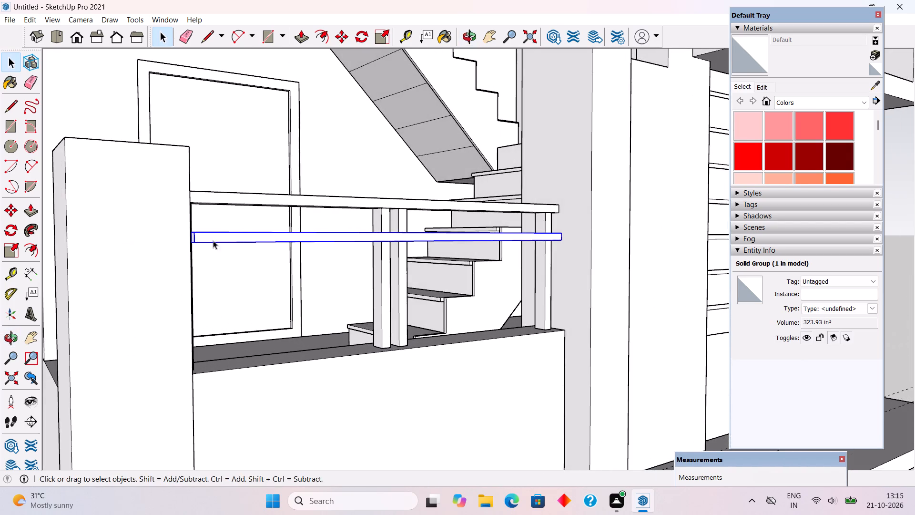
{"action": "middle_click_drag", "start_coordinate": [147, 265], "coordinate": [74, 294]}
{"action": "scroll", "coordinate": [204, 245], "scroll_direction": "up", "scroll_amount": 6}
{"action": "middle_click_drag", "start_coordinate": [271, 266], "coordinate": [294, 260]}
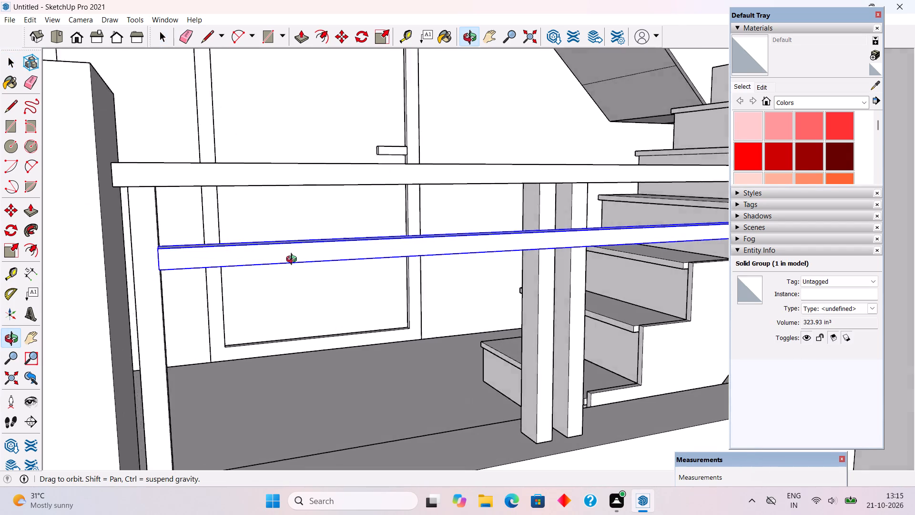
{"action": "middle_click_drag", "start_coordinate": [294, 260], "coordinate": [300, 275]}
{"action": "middle_click_drag", "start_coordinate": [185, 276], "coordinate": [193, 275]}
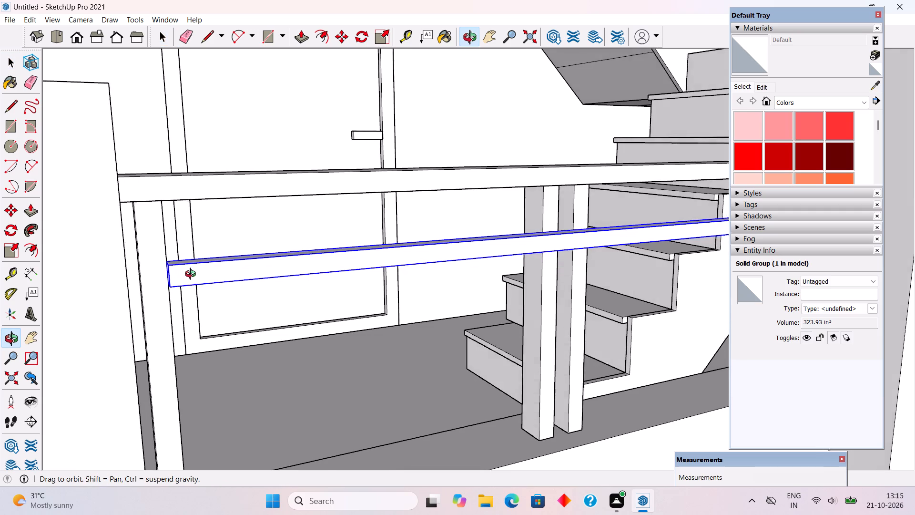
{"action": "middle_click_drag", "start_coordinate": [193, 275], "coordinate": [203, 283]}
{"action": "scroll", "coordinate": [182, 299], "scroll_direction": "up", "scroll_amount": 11}
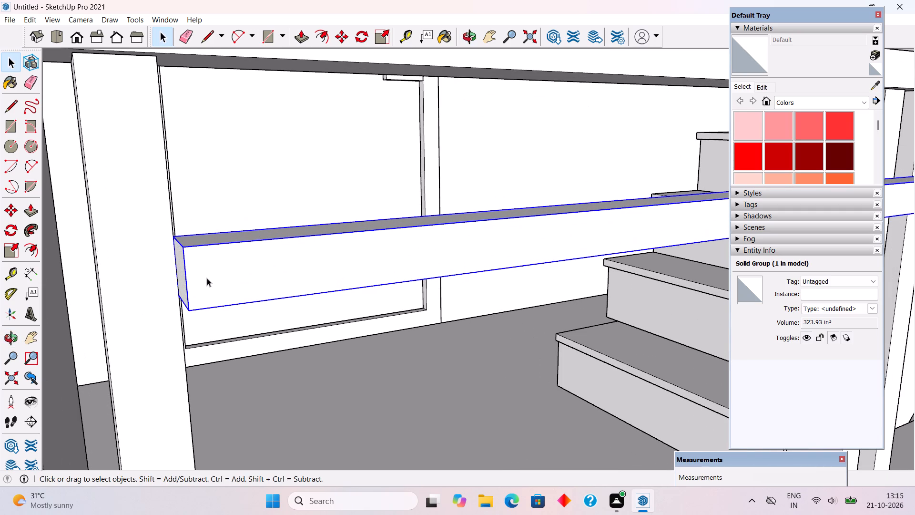
{"action": "key", "text": "m"}
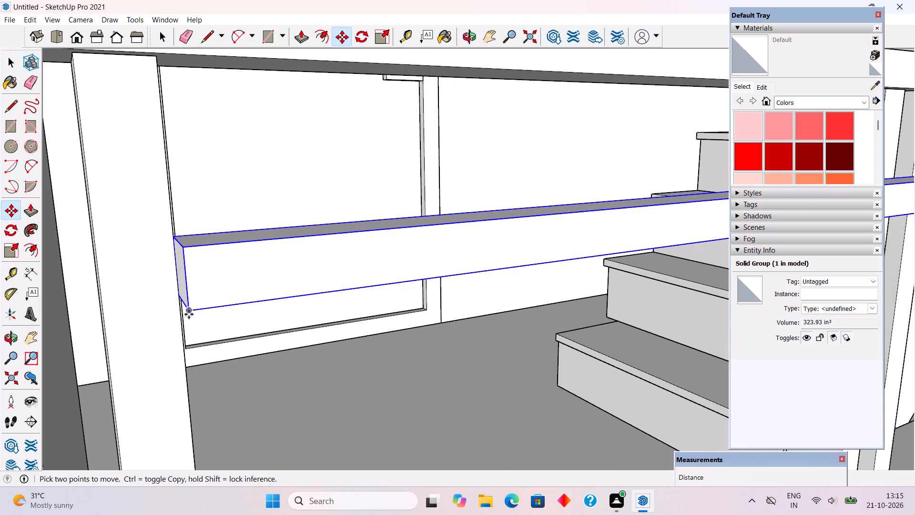
{"action": "left_click", "coordinate": [189, 314]}
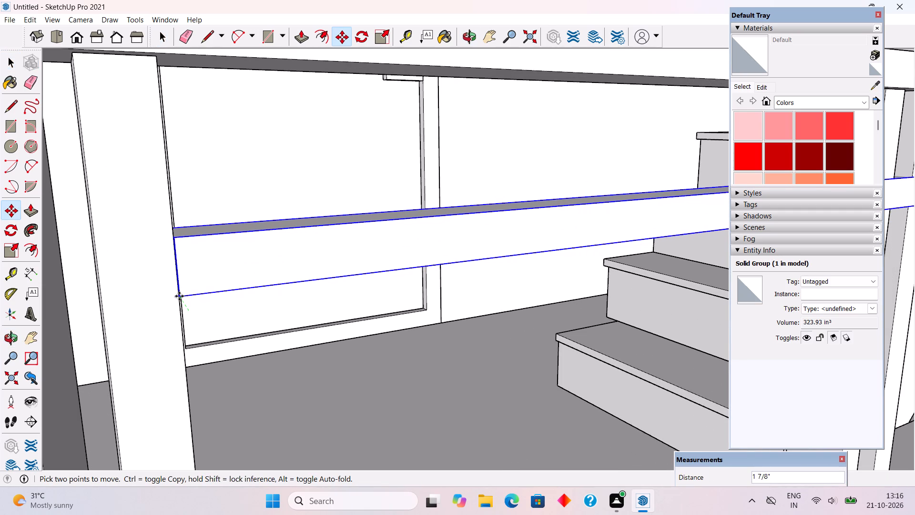
{"action": "left_click", "coordinate": [179, 293]}
{"action": "scroll", "coordinate": [151, 272], "scroll_direction": "down", "scroll_amount": 10}
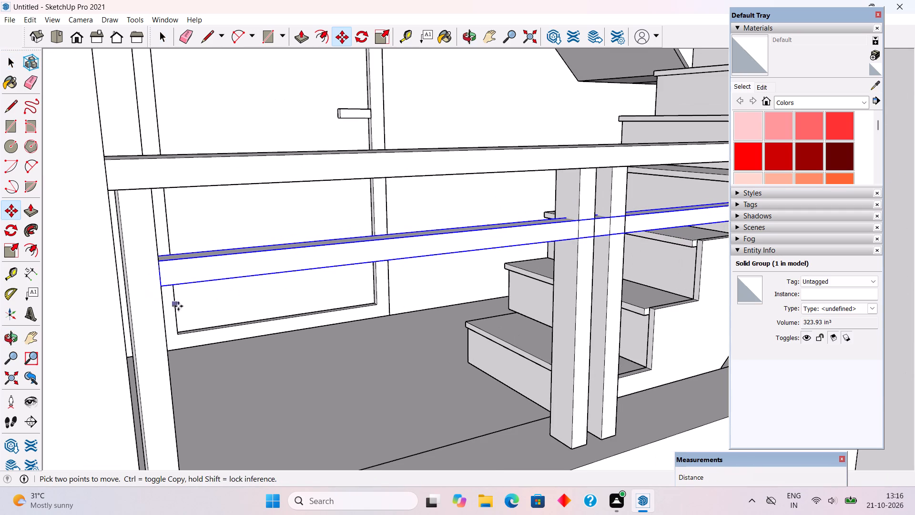
{"action": "key", "text": "space"}
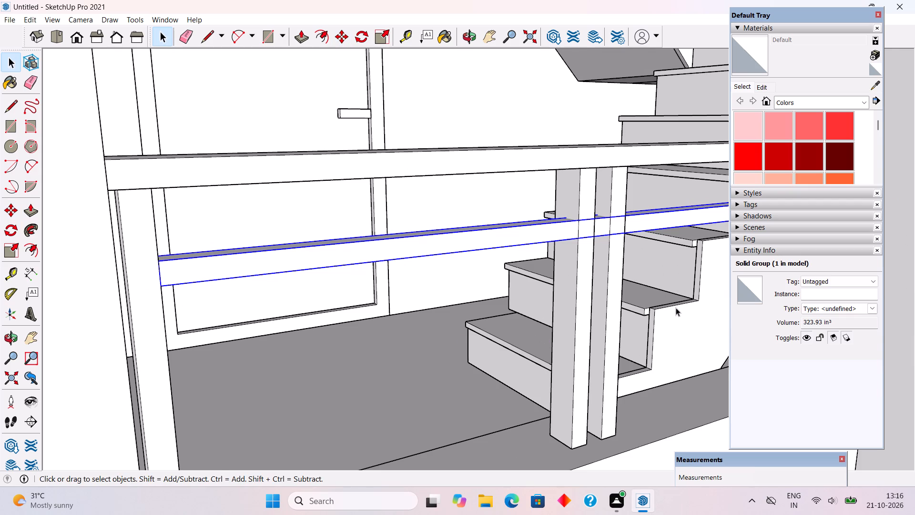
Push the front face of the middle post nearer the short corner pillar inward 0.1".
{"action": "scroll", "coordinate": [663, 303], "scroll_direction": "up", "scroll_amount": 5}
{"action": "scroll", "coordinate": [555, 272], "scroll_direction": "up", "scroll_amount": 3}
{"action": "triple_click", "coordinate": [542, 278]}
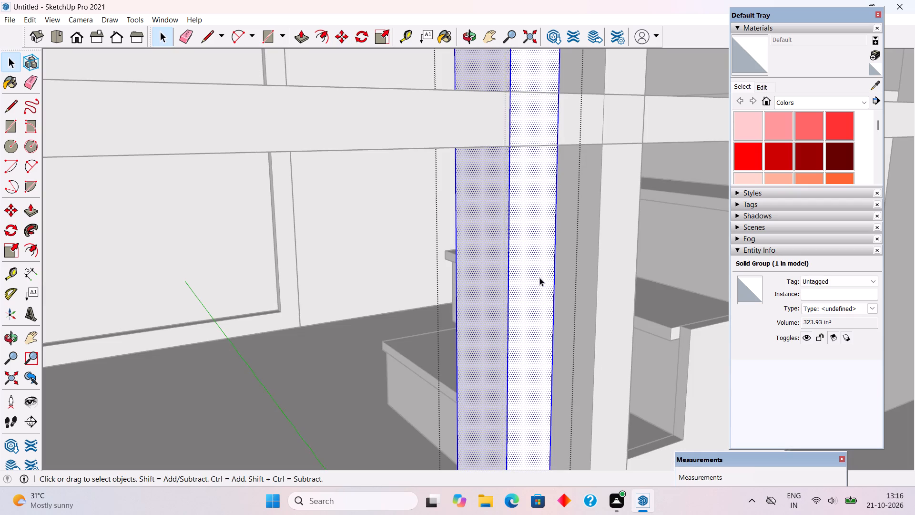
{"action": "key", "text": "p"}
{"action": "left_click", "coordinate": [539, 278]}
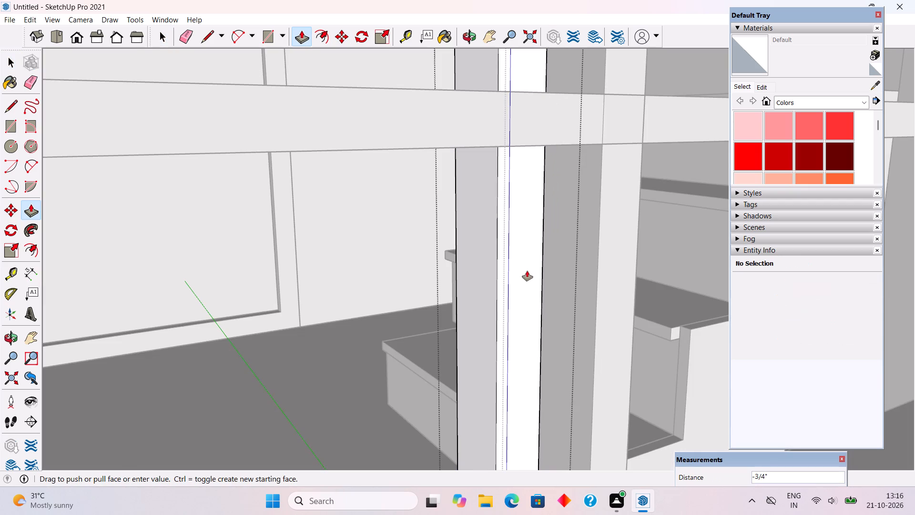
{"action": "type", "text": ".1\""}
{"action": "key", "text": "Return"}
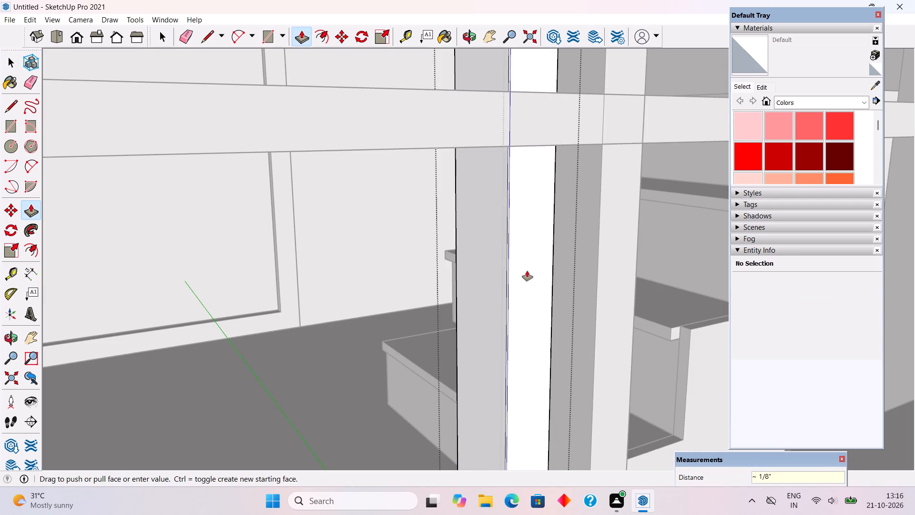
{"action": "key", "text": "space"}
Push the front face of the middle post nearer the tall pillar inward 0.1" and leave the group.
{"action": "triple_click", "coordinate": [604, 248]}
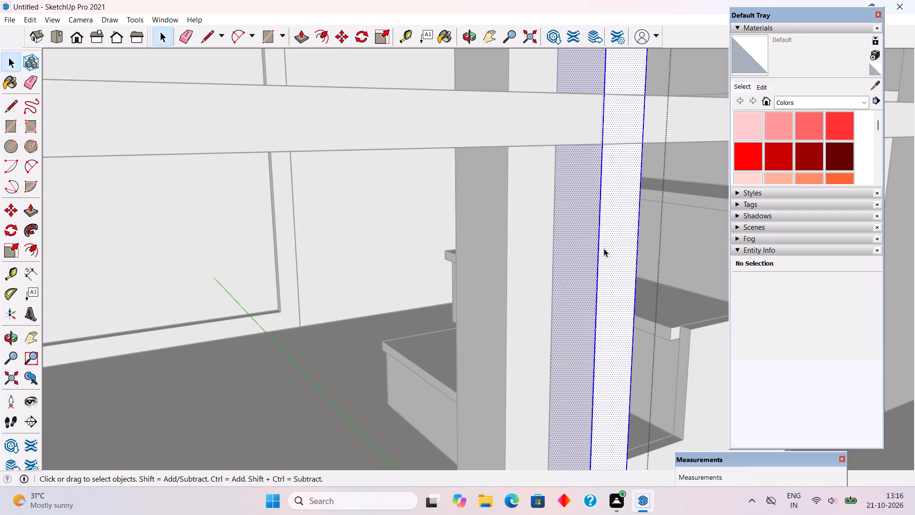
{"action": "key", "text": "p"}
{"action": "left_click", "coordinate": [606, 247]}
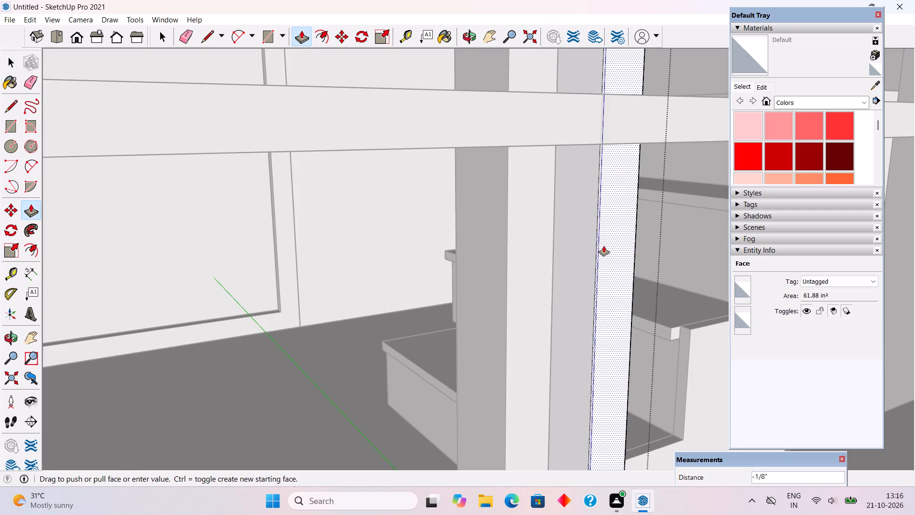
{"action": "type", "text": ".1\""}
{"action": "key", "text": "Return"}
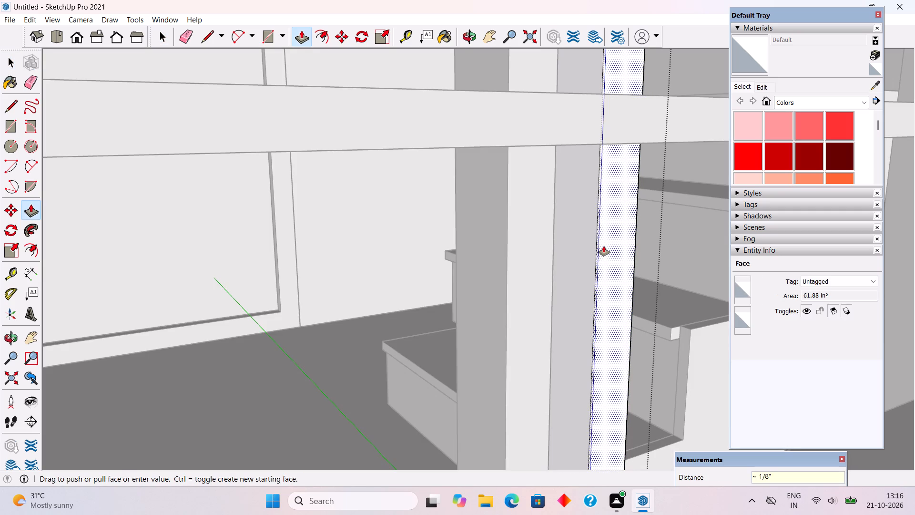
{"action": "key", "text": "space"}
{"action": "scroll", "coordinate": [601, 246], "scroll_direction": "down", "scroll_amount": 16}
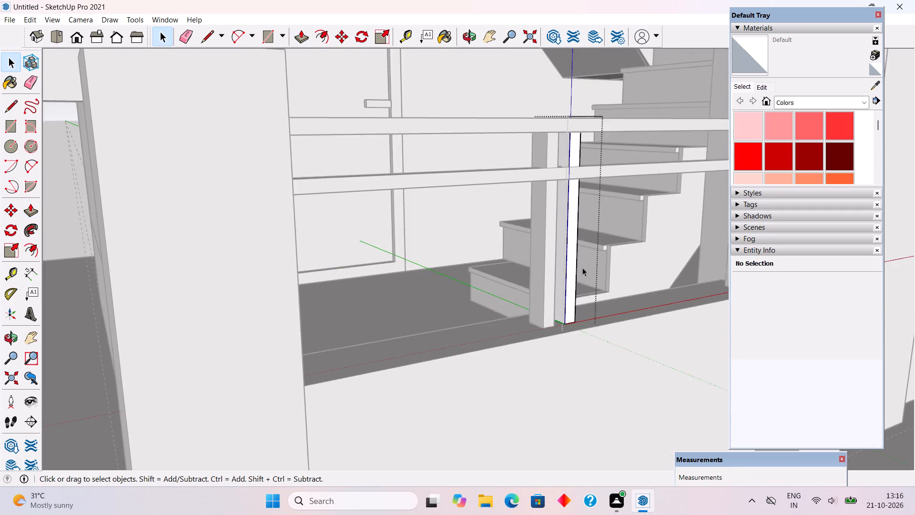
{"action": "middle_click_drag", "start_coordinate": [573, 270], "coordinate": [486, 298]}
{"action": "scroll", "coordinate": [541, 286], "scroll_direction": "down", "scroll_amount": 1}
{"action": "left_click", "coordinate": [508, 433]}
Copy the lower rail straight down at 8" spacing as an array of three copies.
{"action": "middle_click_drag", "start_coordinate": [491, 370], "coordinate": [324, 199]}
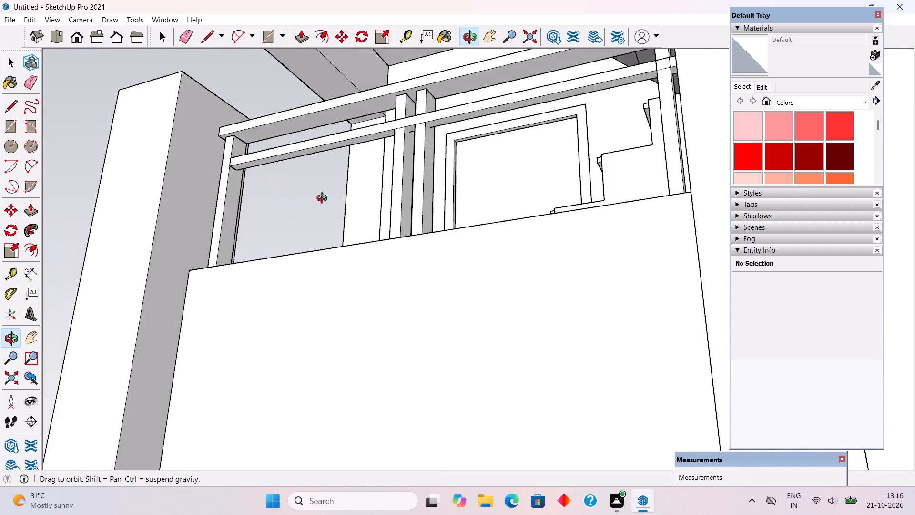
{"action": "middle_click_drag", "start_coordinate": [324, 199], "coordinate": [466, 275]}
{"action": "scroll", "coordinate": [274, 142], "scroll_direction": "up", "scroll_amount": 4}
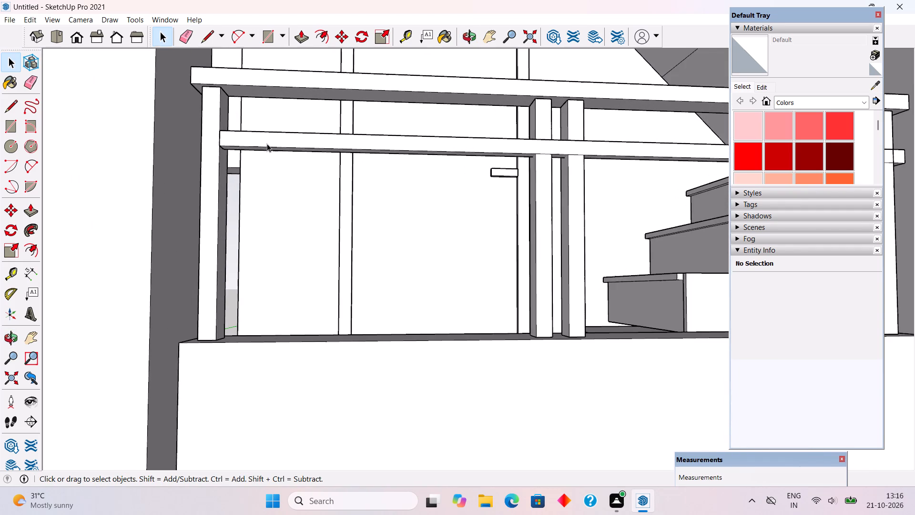
{"action": "left_click", "coordinate": [267, 144]}
{"action": "key", "text": "m"}
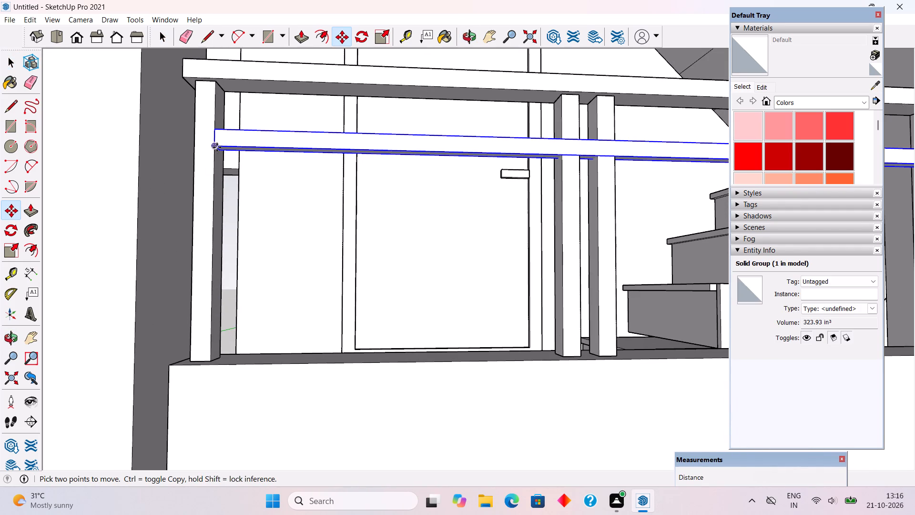
{"action": "left_click", "coordinate": [216, 145]}
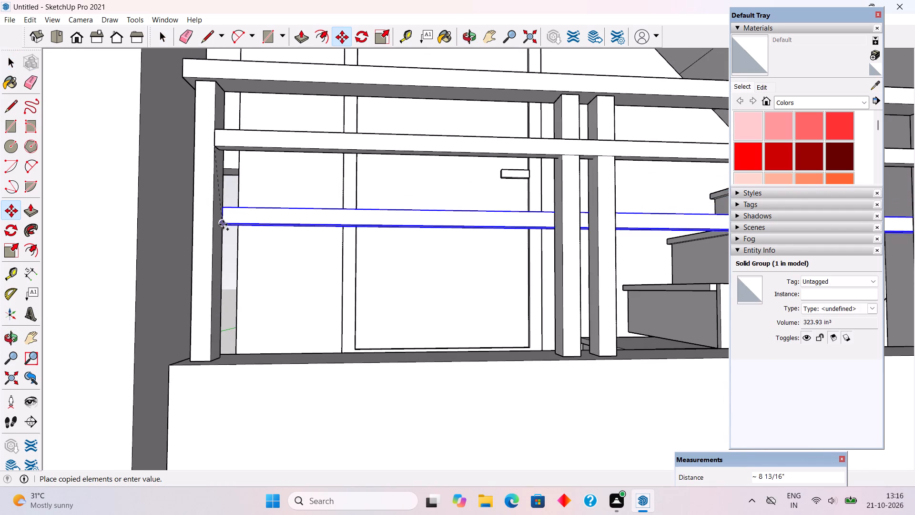
{"action": "scroll", "coordinate": [219, 229], "scroll_direction": "up", "scroll_amount": 4}
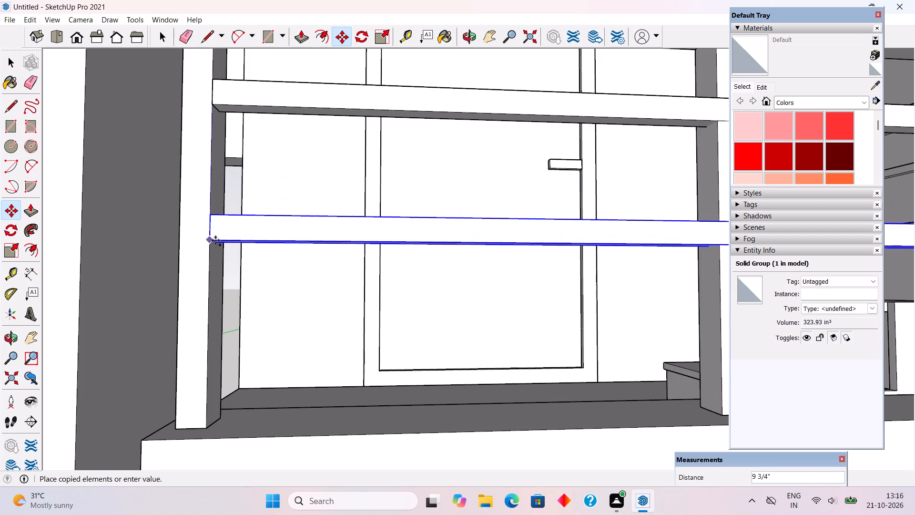
{"action": "scroll", "coordinate": [215, 240], "scroll_direction": "up", "scroll_amount": 4}
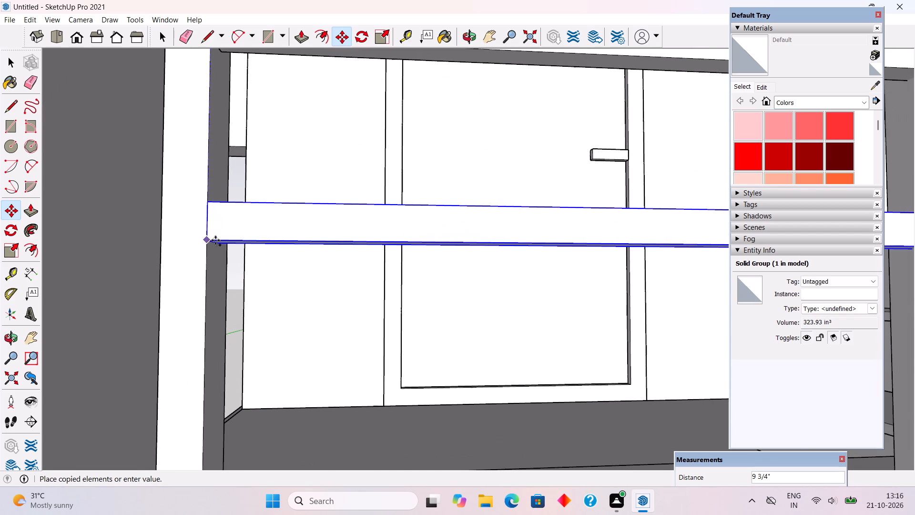
{"action": "scroll", "coordinate": [215, 240], "scroll_direction": "down", "scroll_amount": 15}
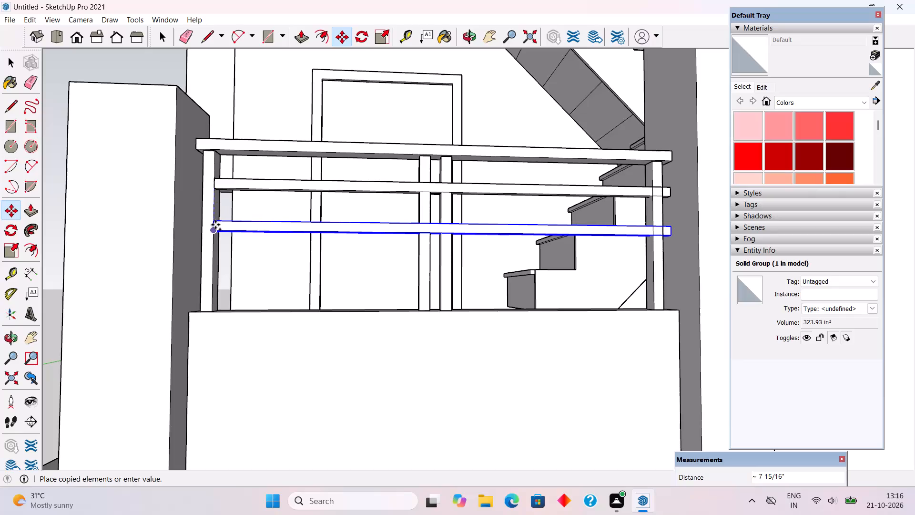
{"action": "type", "text": "8\""}
{"action": "key", "text": "Return"}
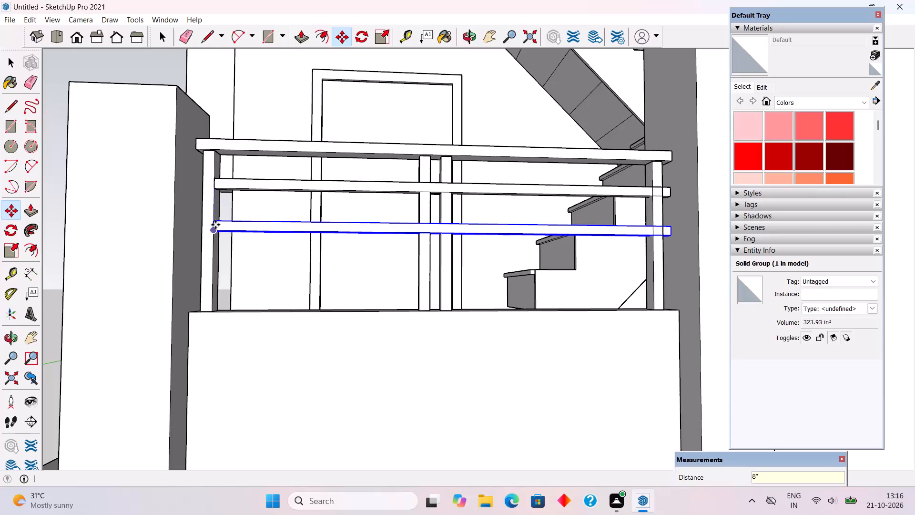
{"action": "key", "text": "x"}
{"action": "key", "text": "3"}
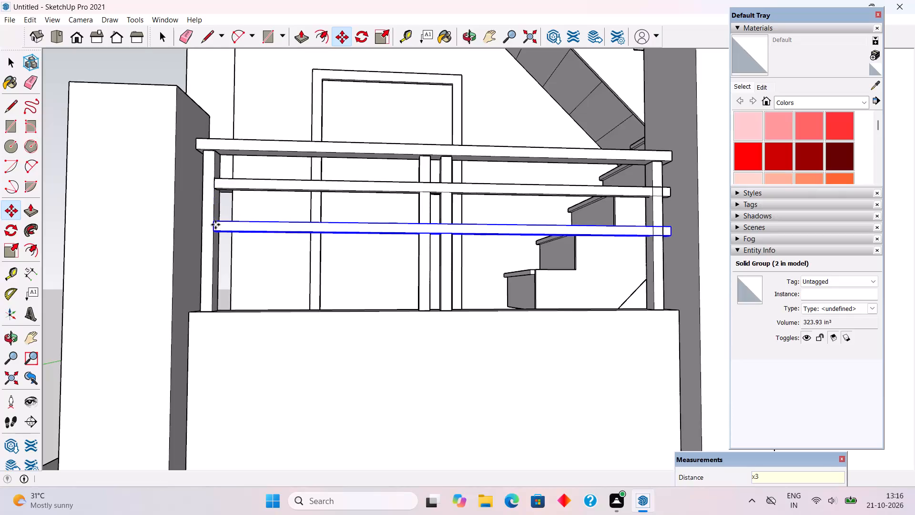
{"action": "key", "text": "Return"}
{"action": "key", "text": "space"}
{"action": "scroll", "coordinate": [215, 225], "scroll_direction": "down", "scroll_amount": 1}
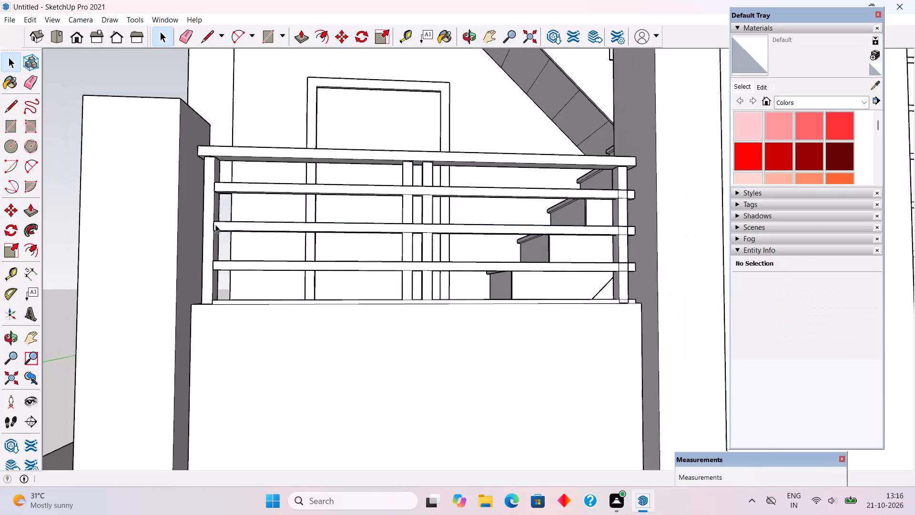
Delete the lowest rail copy, the one lying on top of the low wall.
{"action": "scroll", "coordinate": [215, 225], "scroll_direction": "down", "scroll_amount": 7}
{"action": "middle_click_drag", "start_coordinate": [290, 188], "coordinate": [320, 313]}
{"action": "scroll", "coordinate": [316, 298], "scroll_direction": "up", "scroll_amount": 11}
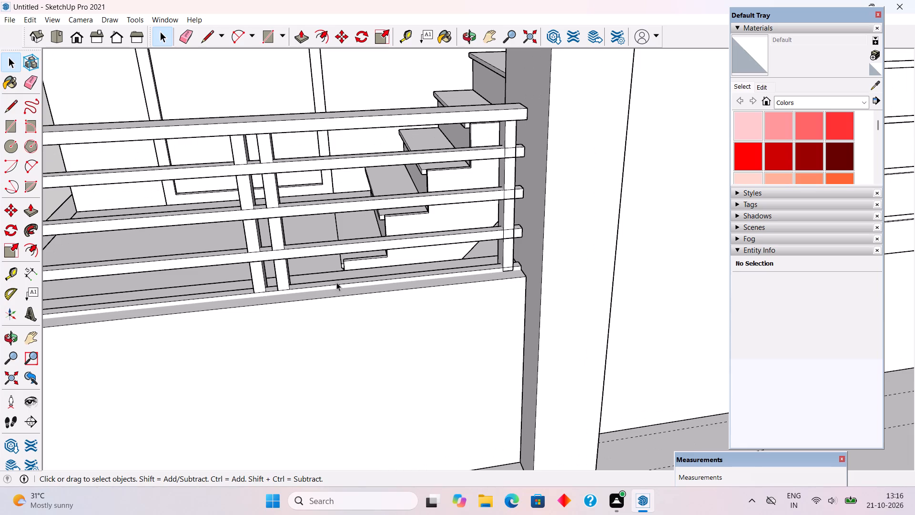
{"action": "left_click", "coordinate": [340, 287]}
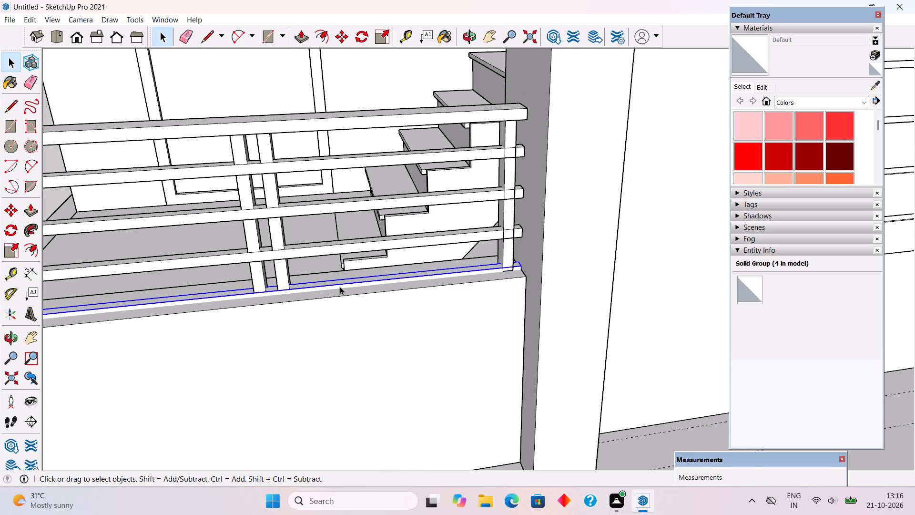
{"action": "key", "text": "Delete"}
Push the front face of the end post beside the tall pillar inward 0.1" and leave the group.
{"action": "scroll", "coordinate": [500, 210], "scroll_direction": "up", "scroll_amount": 5}
{"action": "double_click", "coordinate": [510, 211]}
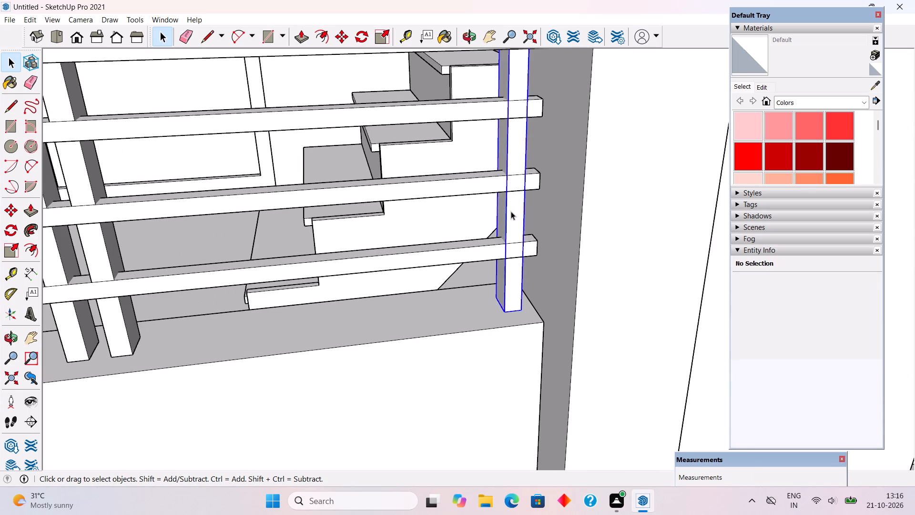
{"action": "left_click", "coordinate": [511, 211]}
{"action": "key", "text": "p"}
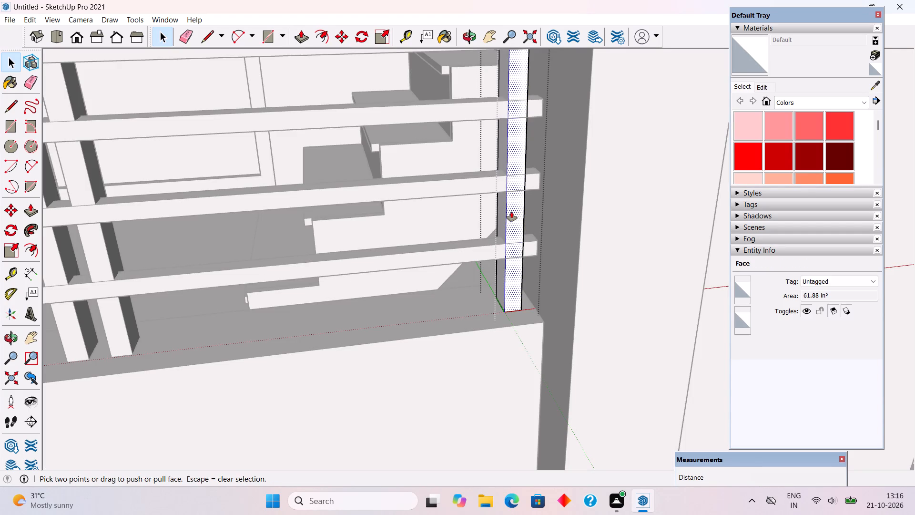
{"action": "left_click", "coordinate": [511, 212]}
{"action": "type", "text": ".1\""}
{"action": "key", "text": "Return"}
{"action": "key", "text": "space"}
{"action": "scroll", "coordinate": [507, 213], "scroll_direction": "down", "scroll_amount": 2}
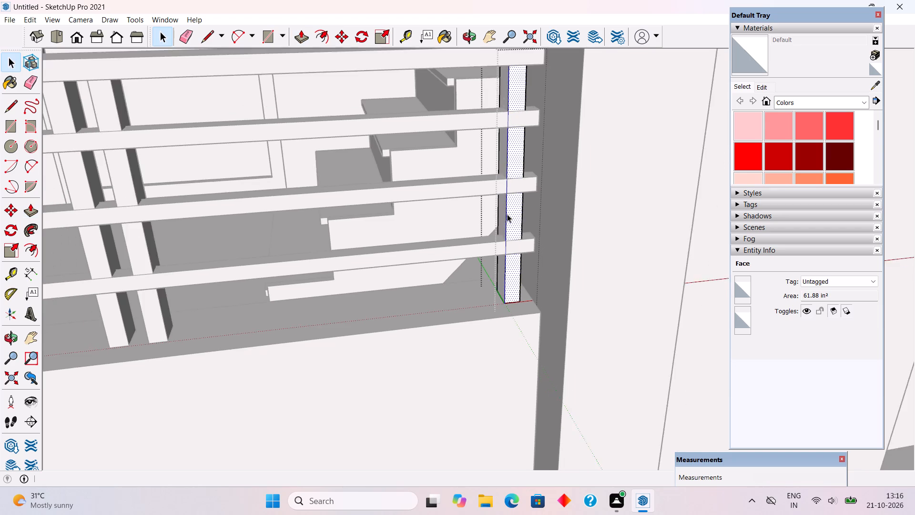
{"action": "scroll", "coordinate": [507, 214], "scroll_direction": "down", "scroll_amount": 11}
{"action": "left_click", "coordinate": [537, 249]}
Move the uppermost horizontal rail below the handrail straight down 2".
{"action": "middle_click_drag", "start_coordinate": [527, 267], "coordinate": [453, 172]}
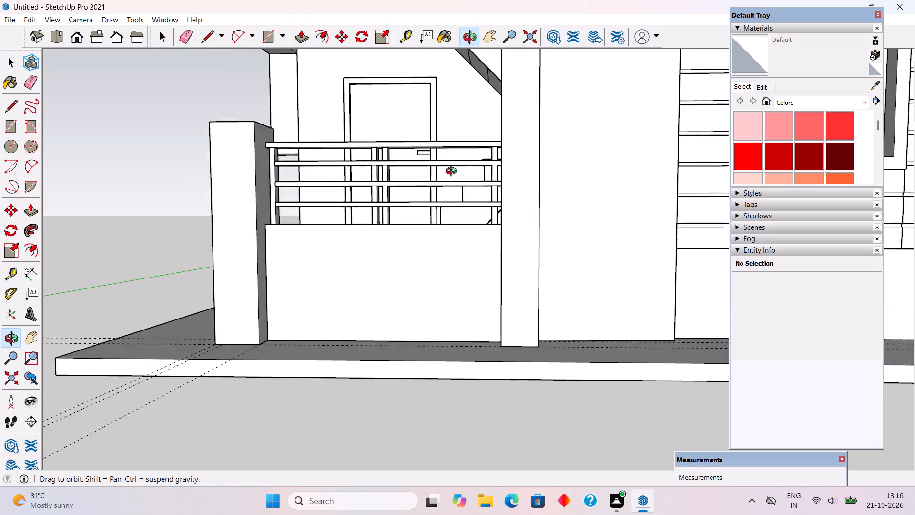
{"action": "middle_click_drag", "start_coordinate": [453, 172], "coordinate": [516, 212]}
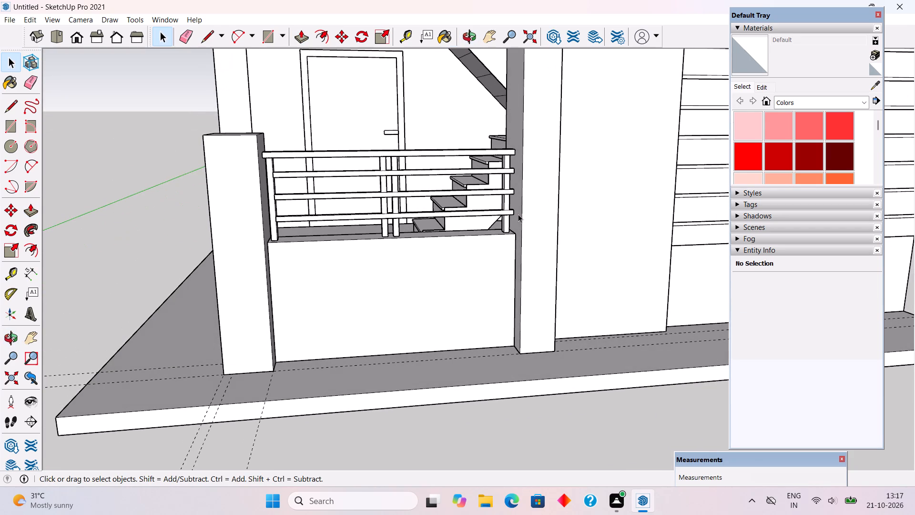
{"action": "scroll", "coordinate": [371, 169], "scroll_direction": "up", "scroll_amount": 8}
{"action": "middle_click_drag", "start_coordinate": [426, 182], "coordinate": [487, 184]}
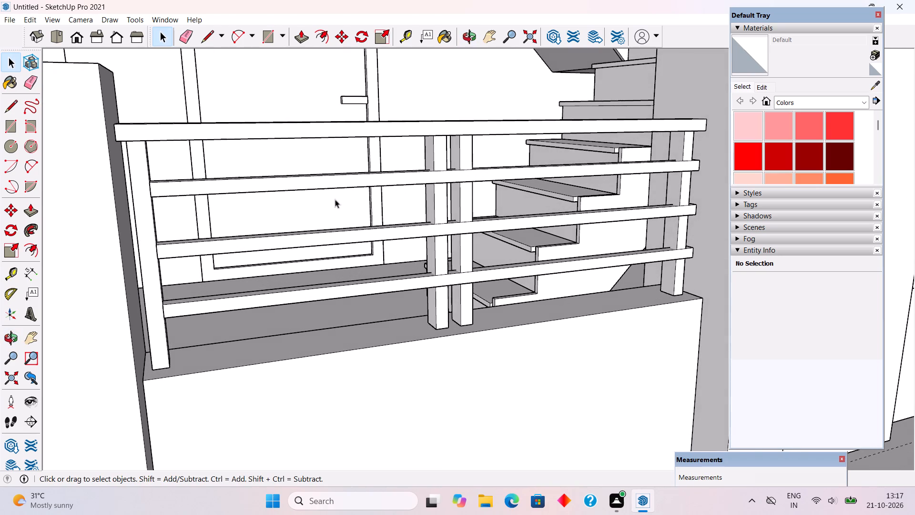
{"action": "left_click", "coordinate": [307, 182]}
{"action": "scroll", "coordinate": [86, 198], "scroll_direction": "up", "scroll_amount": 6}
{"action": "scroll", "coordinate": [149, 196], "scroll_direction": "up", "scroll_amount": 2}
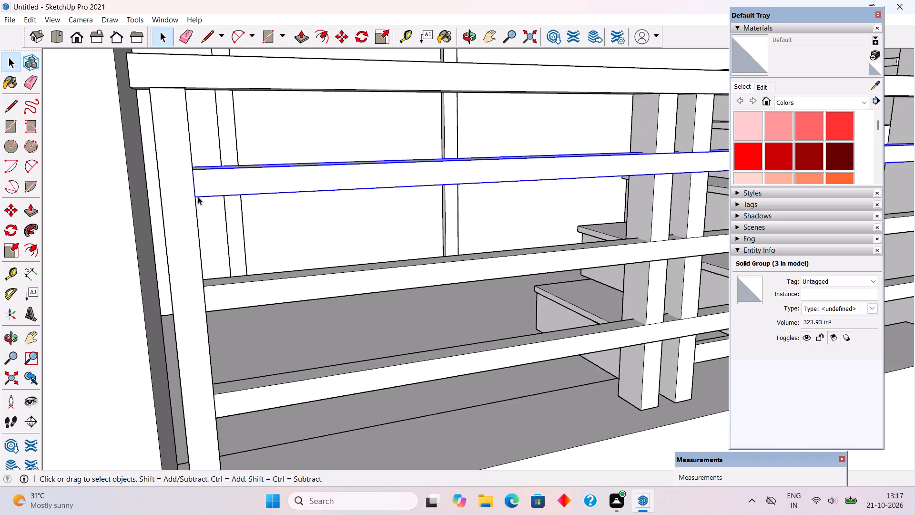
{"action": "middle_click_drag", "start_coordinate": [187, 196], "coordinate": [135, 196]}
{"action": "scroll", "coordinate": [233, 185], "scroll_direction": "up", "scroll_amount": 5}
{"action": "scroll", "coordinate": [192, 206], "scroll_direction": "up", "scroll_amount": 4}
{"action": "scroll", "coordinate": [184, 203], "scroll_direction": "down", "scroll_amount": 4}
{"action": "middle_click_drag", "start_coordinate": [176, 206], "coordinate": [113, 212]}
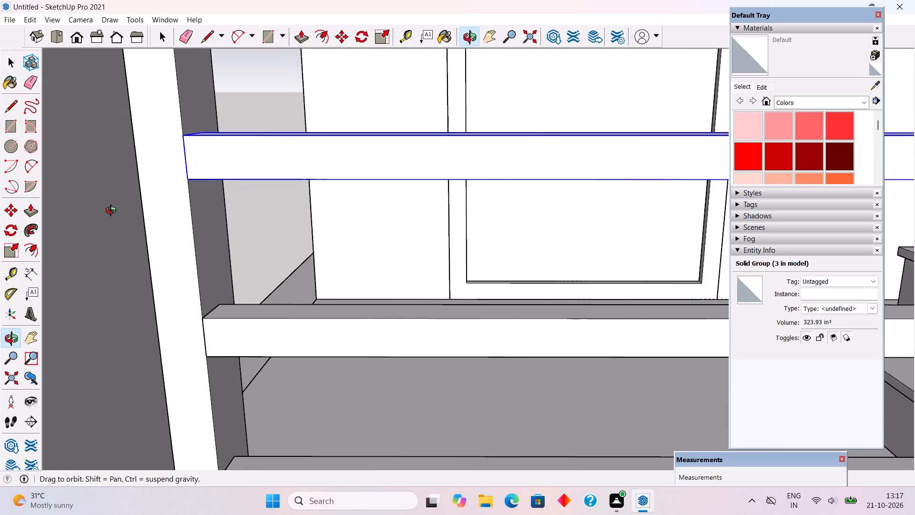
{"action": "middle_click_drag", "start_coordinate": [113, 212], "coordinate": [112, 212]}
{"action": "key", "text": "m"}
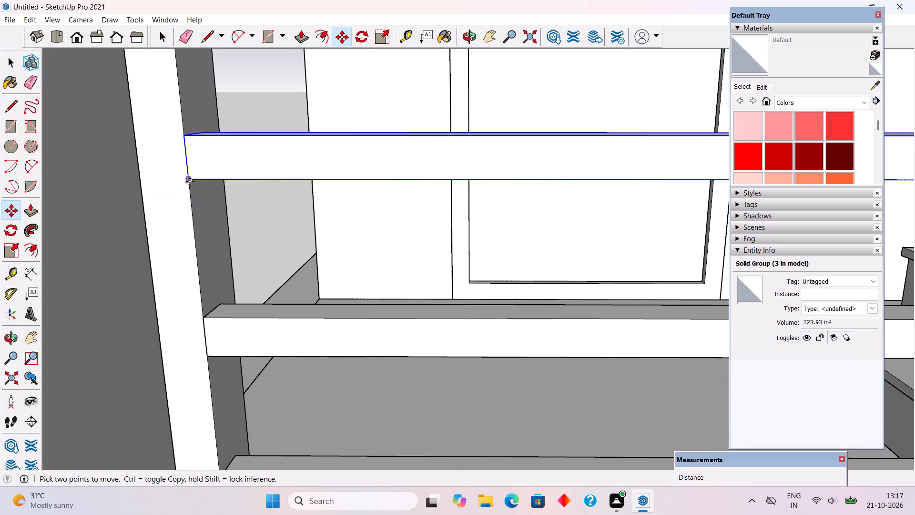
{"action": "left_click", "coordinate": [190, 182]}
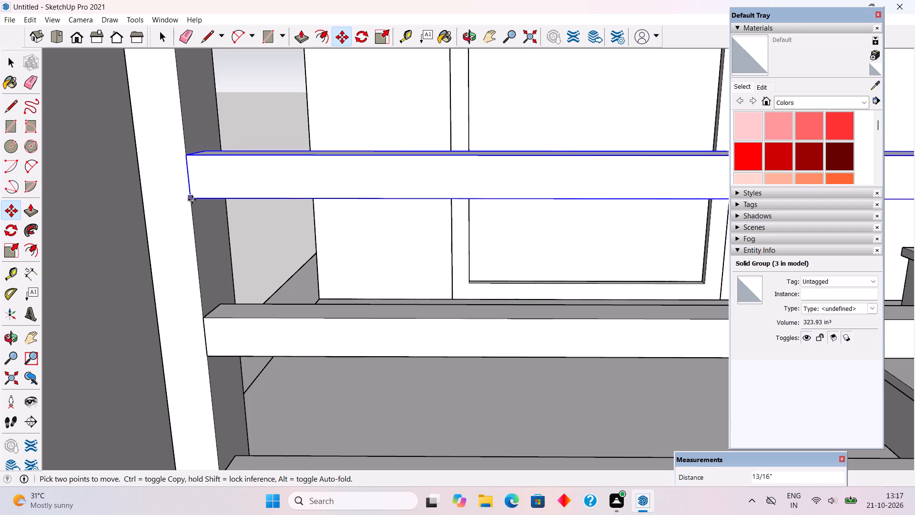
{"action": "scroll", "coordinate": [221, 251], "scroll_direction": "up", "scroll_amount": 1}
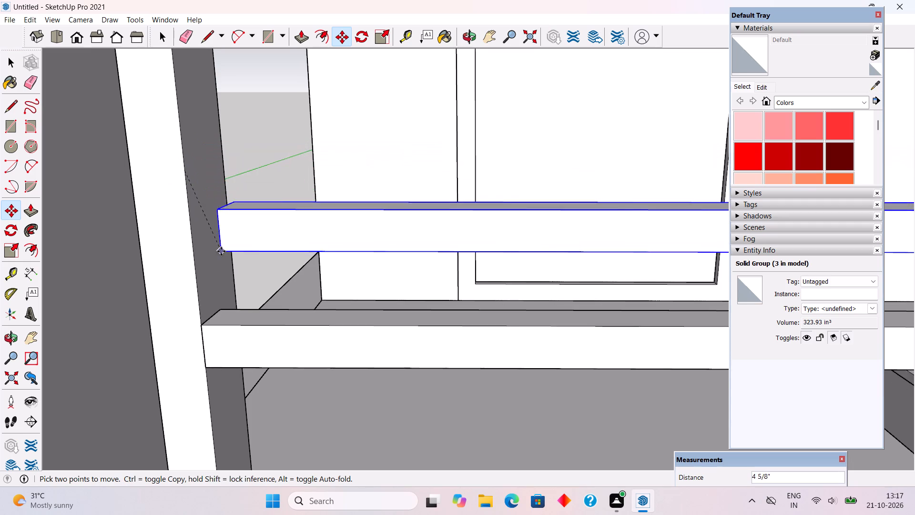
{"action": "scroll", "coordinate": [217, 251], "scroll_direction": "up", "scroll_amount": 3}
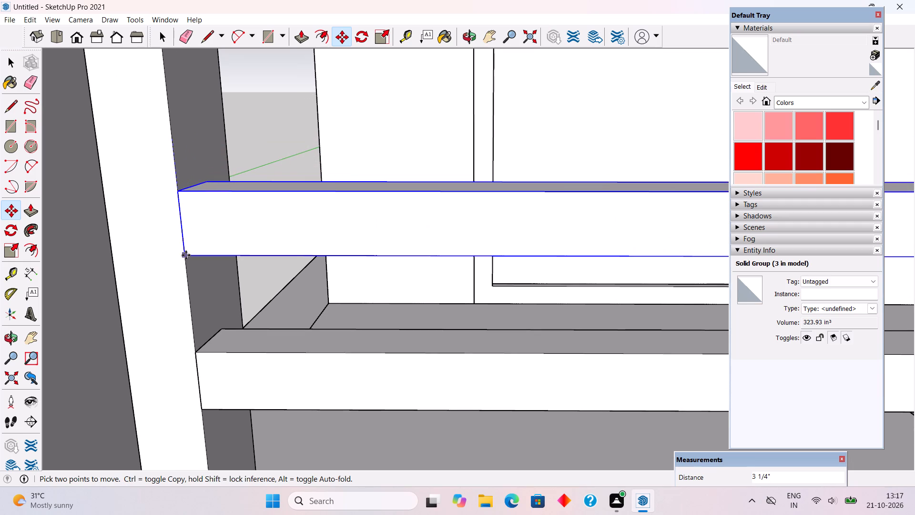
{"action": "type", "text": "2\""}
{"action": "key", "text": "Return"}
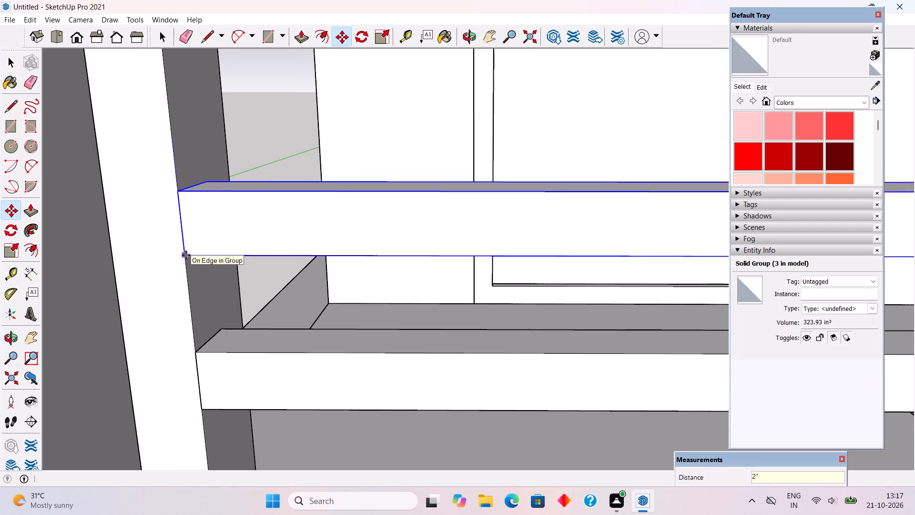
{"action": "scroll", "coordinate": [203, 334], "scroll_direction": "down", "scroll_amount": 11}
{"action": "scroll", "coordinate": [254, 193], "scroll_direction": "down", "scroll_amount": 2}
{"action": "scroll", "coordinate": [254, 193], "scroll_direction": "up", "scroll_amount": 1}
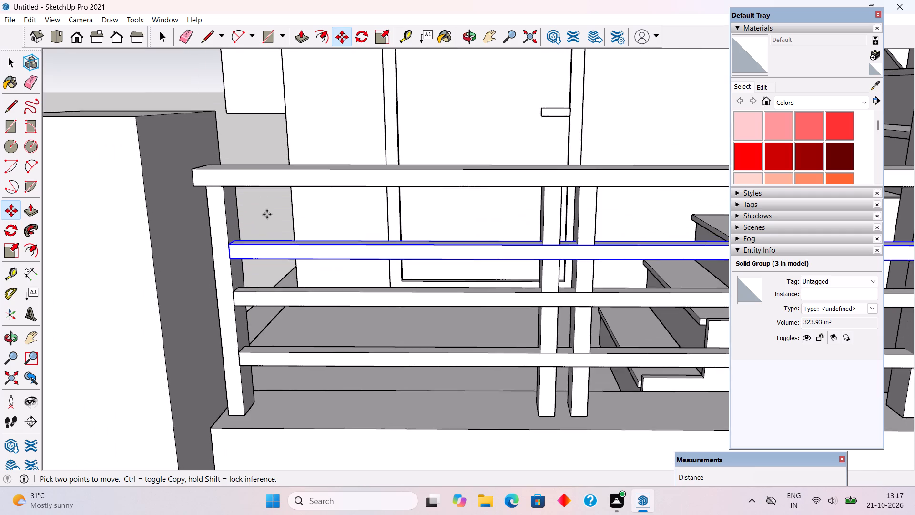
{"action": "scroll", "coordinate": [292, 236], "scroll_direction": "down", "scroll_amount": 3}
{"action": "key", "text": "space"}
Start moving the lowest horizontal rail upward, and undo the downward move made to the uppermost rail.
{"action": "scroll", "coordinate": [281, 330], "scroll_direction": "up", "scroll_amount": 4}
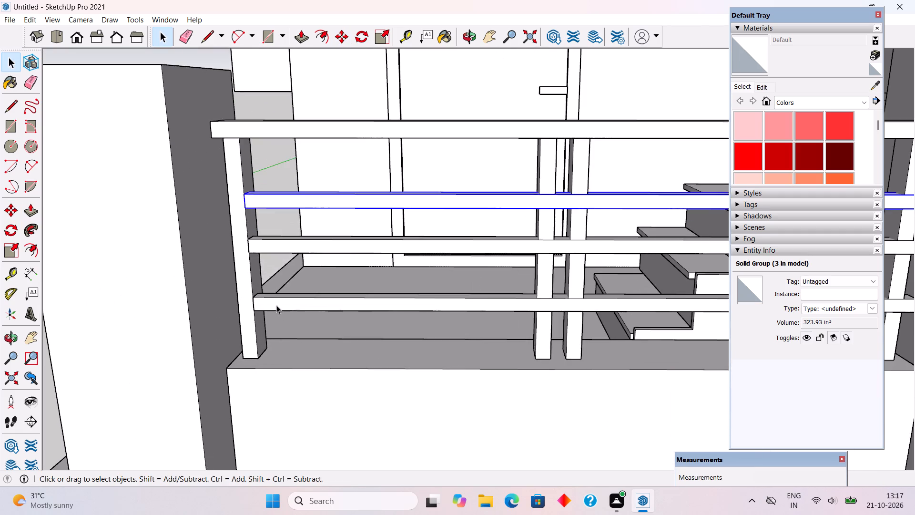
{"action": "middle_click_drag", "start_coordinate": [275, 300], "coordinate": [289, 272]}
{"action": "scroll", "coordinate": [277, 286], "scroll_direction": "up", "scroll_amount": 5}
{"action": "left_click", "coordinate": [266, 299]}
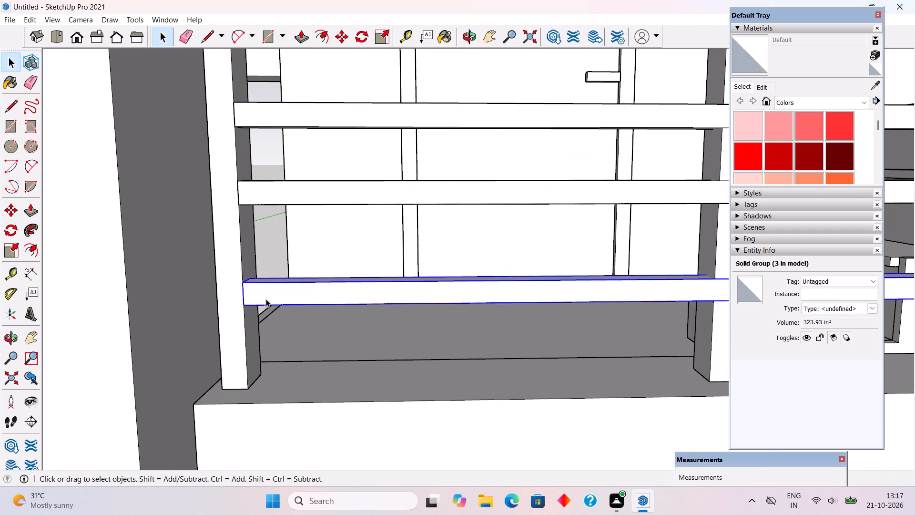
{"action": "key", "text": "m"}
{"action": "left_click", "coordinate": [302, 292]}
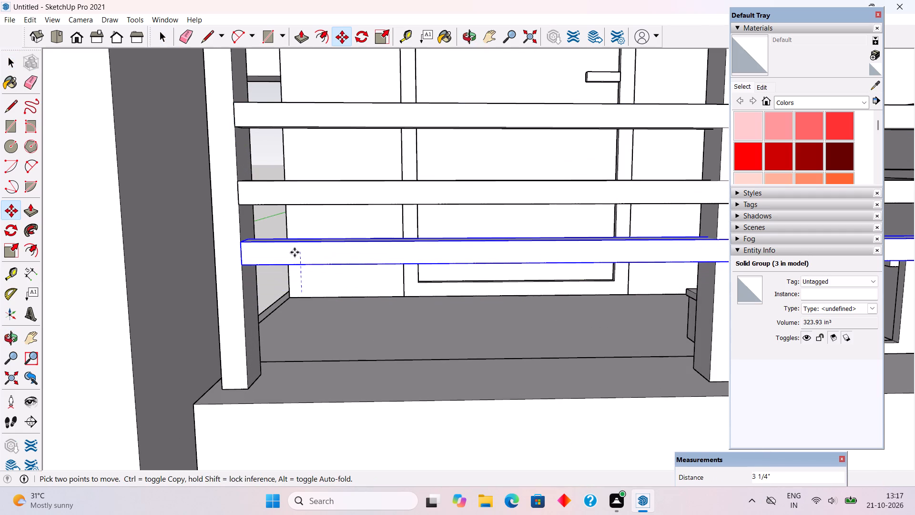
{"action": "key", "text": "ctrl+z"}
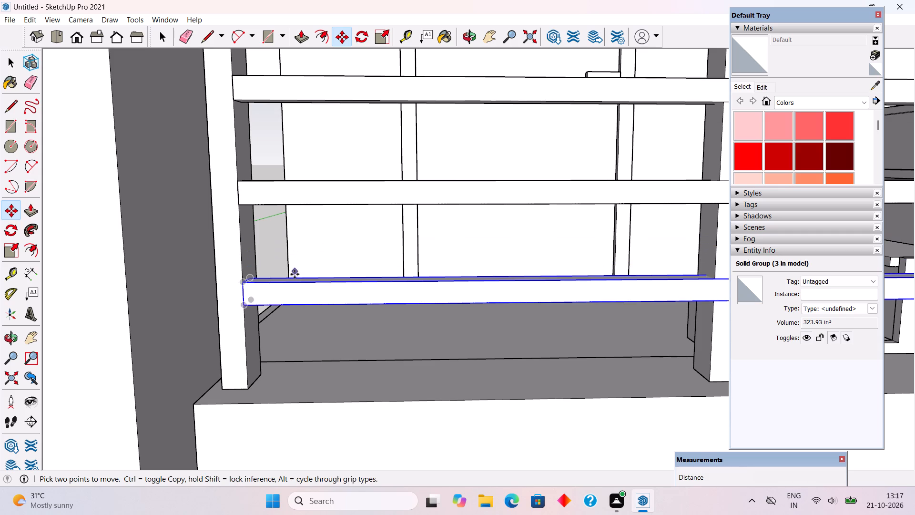
Move the lowest horizontal rail straight up 2".
{"action": "left_click", "coordinate": [294, 290]}
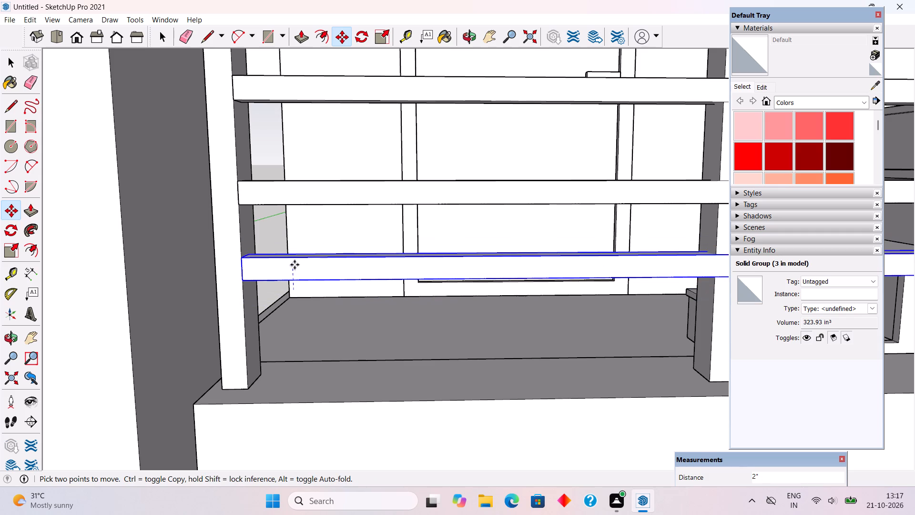
{"action": "type", "text": "2\""}
{"action": "key", "text": "Return"}
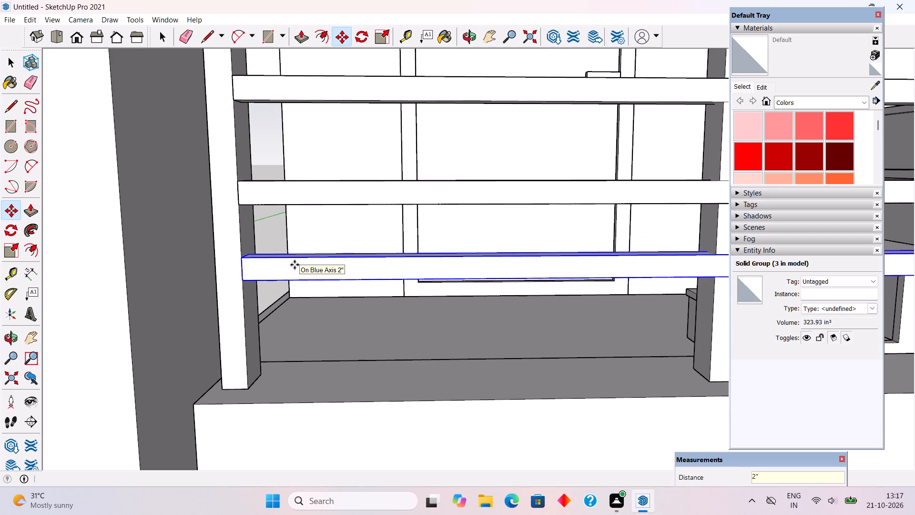
{"action": "key", "text": "space"}
{"action": "scroll", "coordinate": [295, 265], "scroll_direction": "down", "scroll_amount": 12}
{"action": "left_click", "coordinate": [118, 205]}
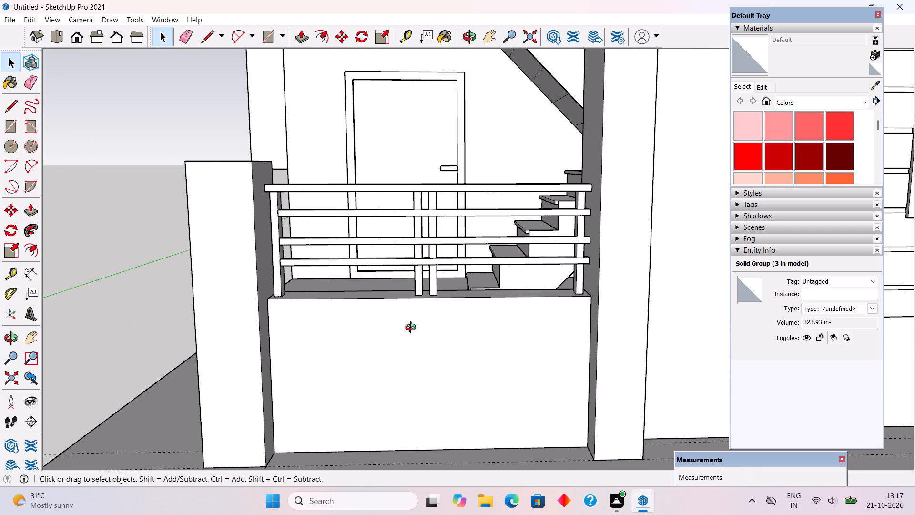
Push the top face of the short corner pillar down about 6 1/8", level with the handrail, and leave the group.
{"action": "middle_click_drag", "start_coordinate": [396, 328], "coordinate": [589, 286]}
{"action": "scroll", "coordinate": [590, 285], "scroll_direction": "down", "scroll_amount": 5}
{"action": "middle_click_drag", "start_coordinate": [548, 306], "coordinate": [399, 311]}
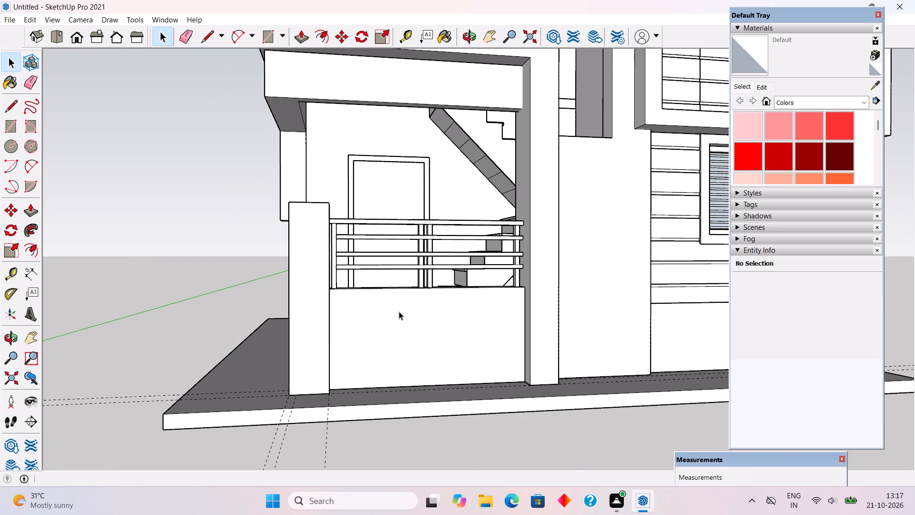
{"action": "scroll", "coordinate": [394, 327], "scroll_direction": "down", "scroll_amount": 5}
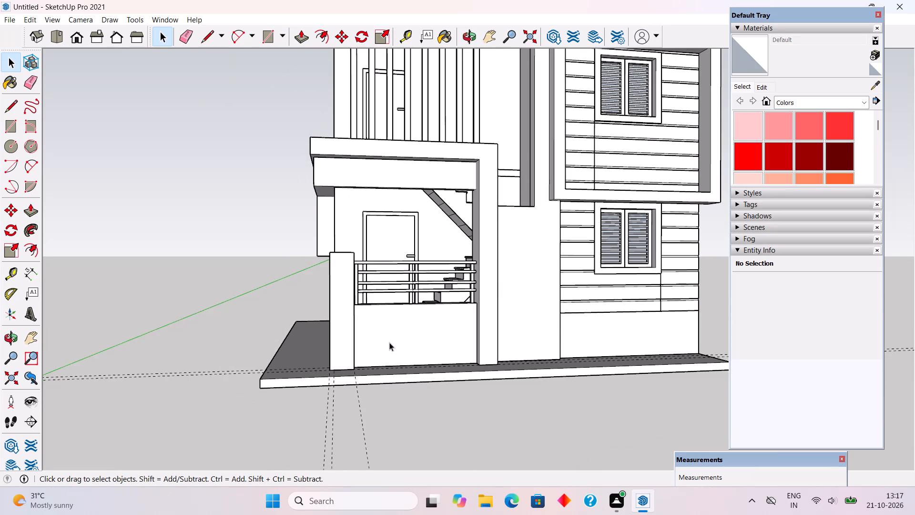
{"action": "scroll", "coordinate": [390, 349], "scroll_direction": "down", "scroll_amount": 5}
{"action": "middle_click_drag", "start_coordinate": [344, 339], "coordinate": [403, 349]}
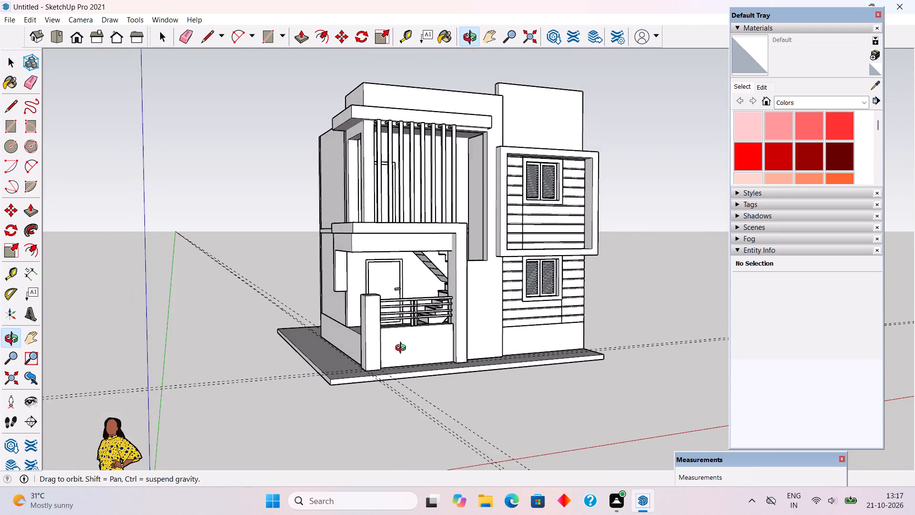
{"action": "middle_click_drag", "start_coordinate": [403, 349], "coordinate": [406, 371]}
{"action": "scroll", "coordinate": [403, 373], "scroll_direction": "up", "scroll_amount": 2}
{"action": "scroll", "coordinate": [366, 289], "scroll_direction": "up", "scroll_amount": 6}
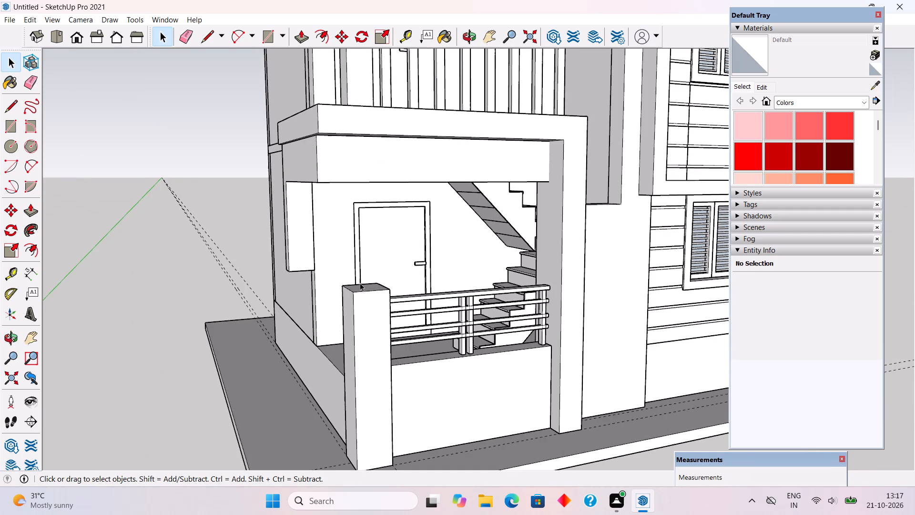
{"action": "scroll", "coordinate": [360, 283], "scroll_direction": "up", "scroll_amount": 4}
{"action": "middle_click_drag", "start_coordinate": [363, 297], "coordinate": [303, 355]}
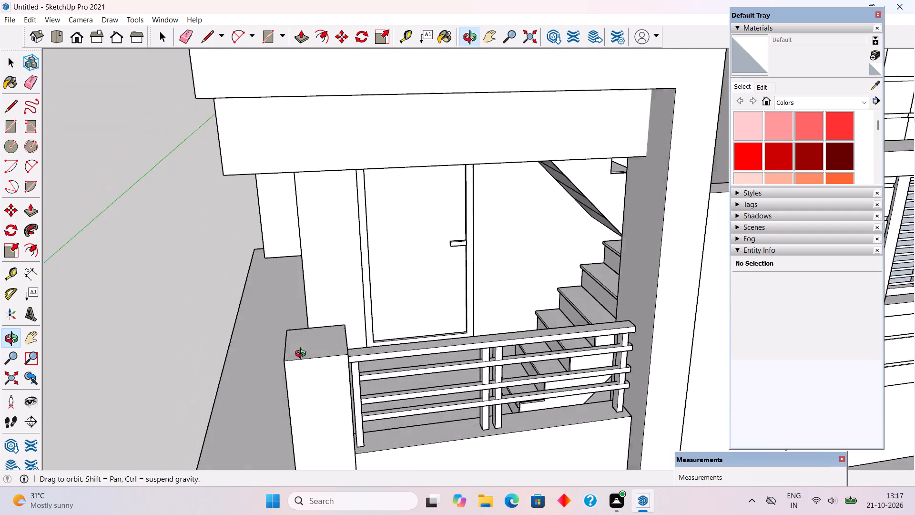
{"action": "middle_click_drag", "start_coordinate": [303, 355], "coordinate": [295, 355]}
{"action": "scroll", "coordinate": [299, 347], "scroll_direction": "up", "scroll_amount": 5}
{"action": "triple_click", "coordinate": [304, 344]}
{"action": "key", "text": "p"}
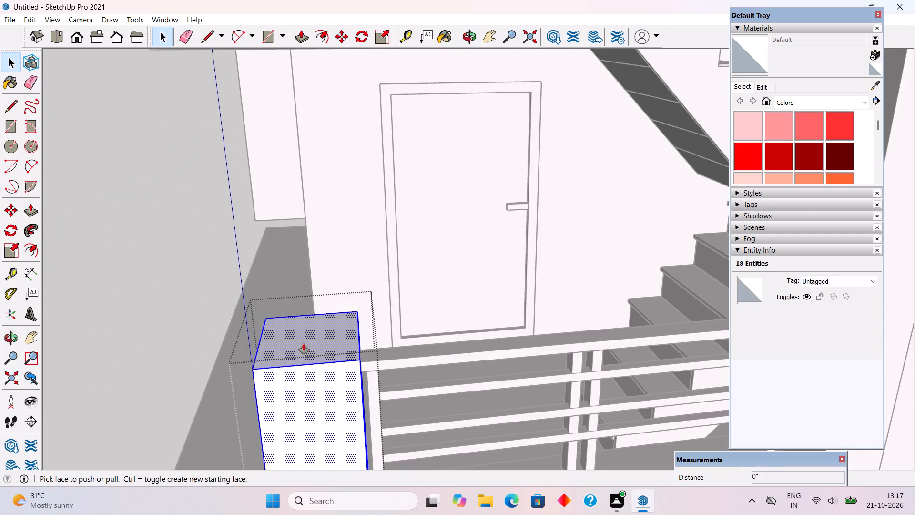
{"action": "left_click", "coordinate": [307, 346]}
{"action": "left_click", "coordinate": [295, 359]}
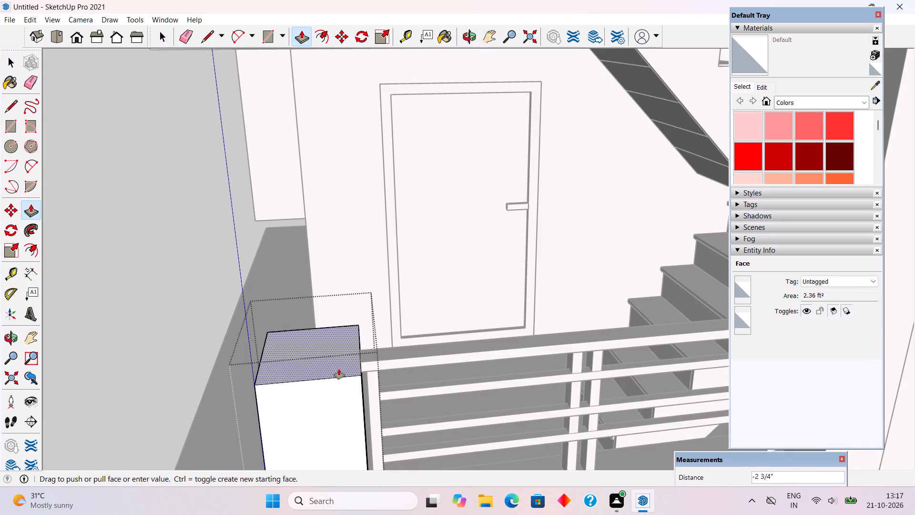
{"action": "left_click", "coordinate": [375, 359]}
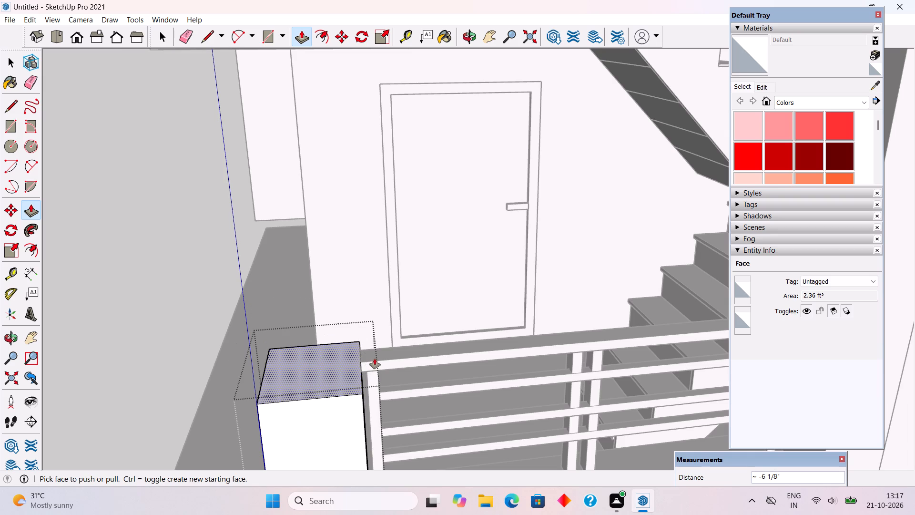
{"action": "key", "text": "space"}
{"action": "left_click", "coordinate": [222, 294]}
Draw a 1' 5" by 1' 8" rectangle covering the short corner pillar's top and pull it up 5" as a cap block.
{"action": "key", "text": "r"}
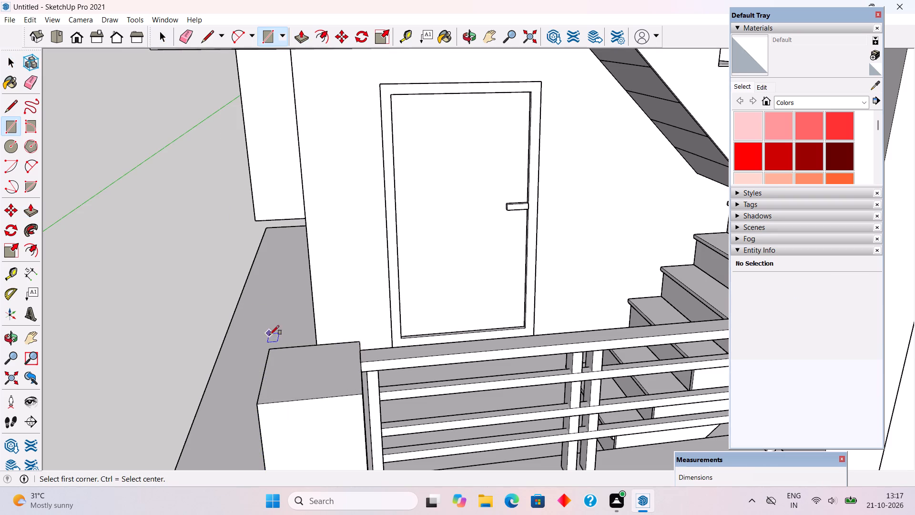
{"action": "left_click", "coordinate": [271, 346]}
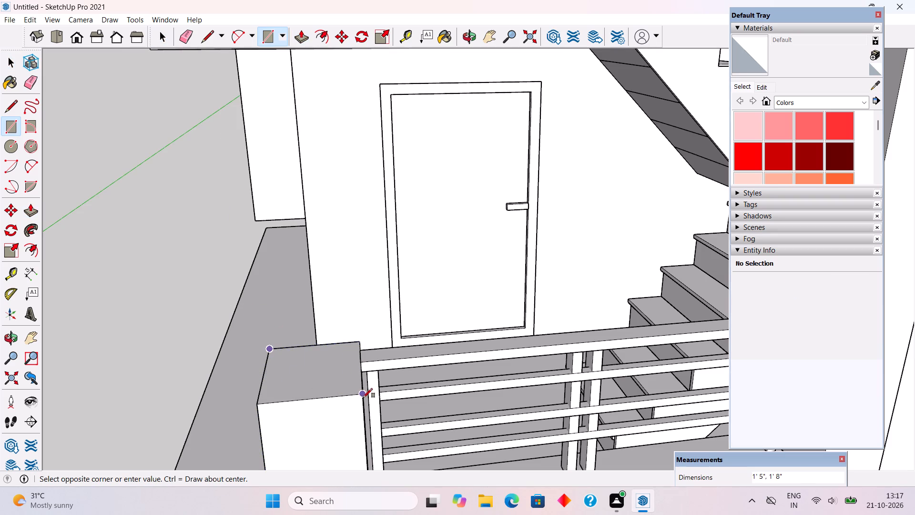
{"action": "left_click", "coordinate": [364, 398]}
{"action": "key", "text": "p"}
{"action": "left_click", "coordinate": [354, 390]}
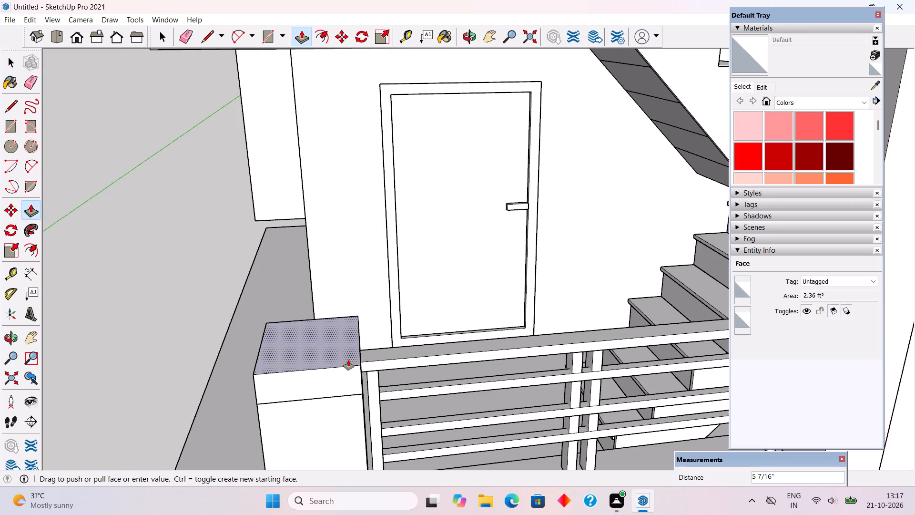
{"action": "type", "text": "5\""}
{"action": "key", "text": "Return"}
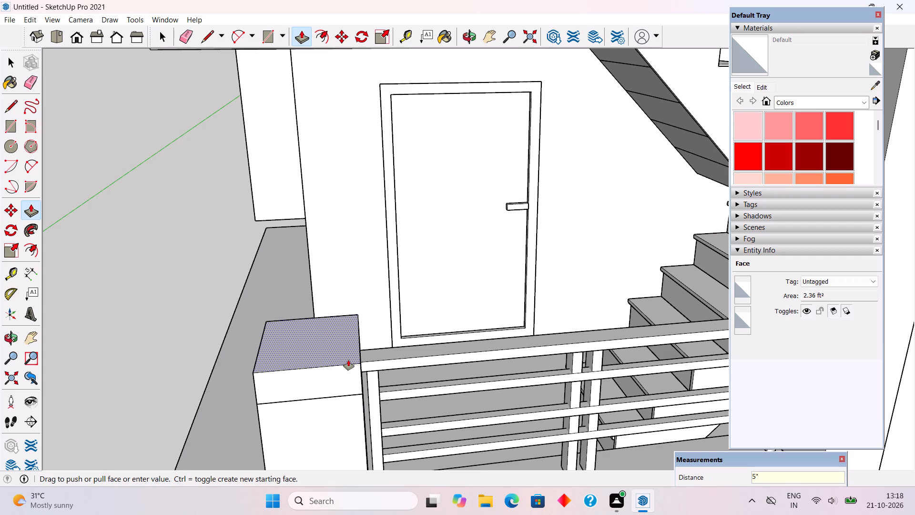
Pull the cap block's front face and its two adjacent side faces outward by 3" each.
{"action": "left_click", "coordinate": [349, 382]}
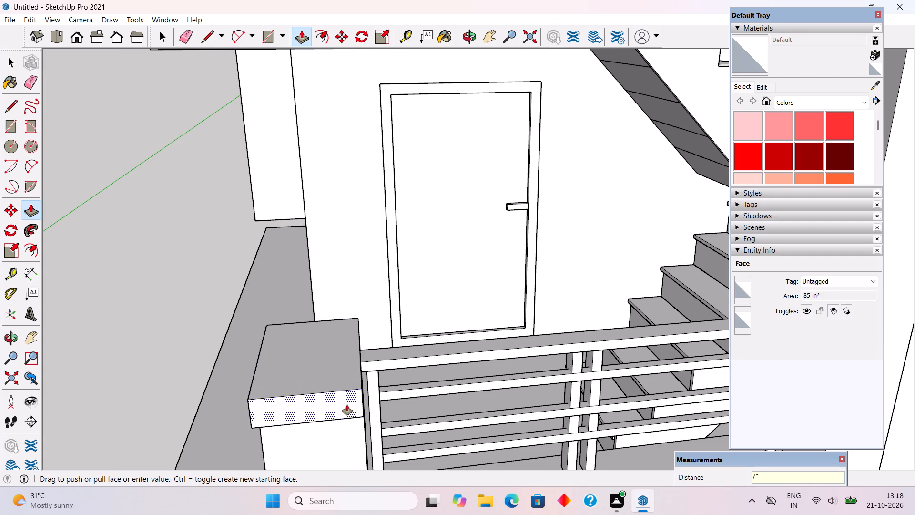
{"action": "type", "text": "3\""}
{"action": "key", "text": "Return"}
{"action": "middle_click_drag", "start_coordinate": [247, 424], "coordinate": [400, 361]}
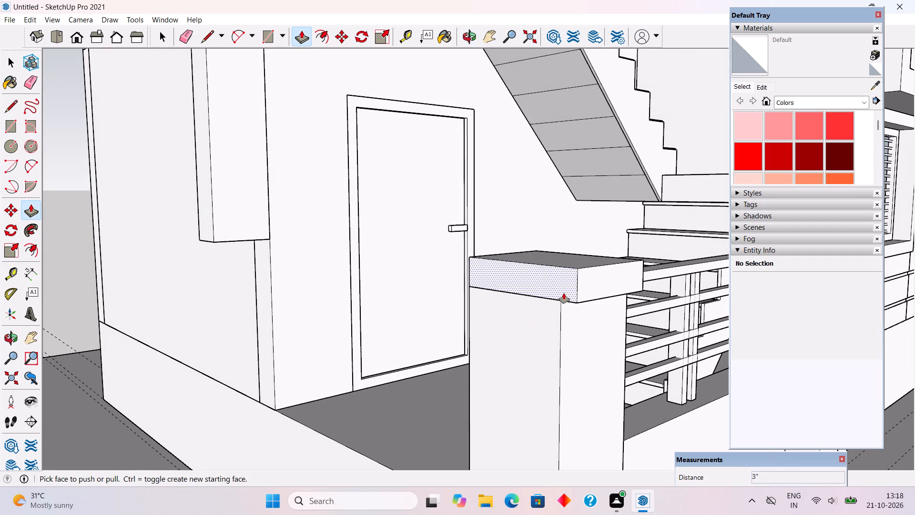
{"action": "left_click", "coordinate": [563, 291]}
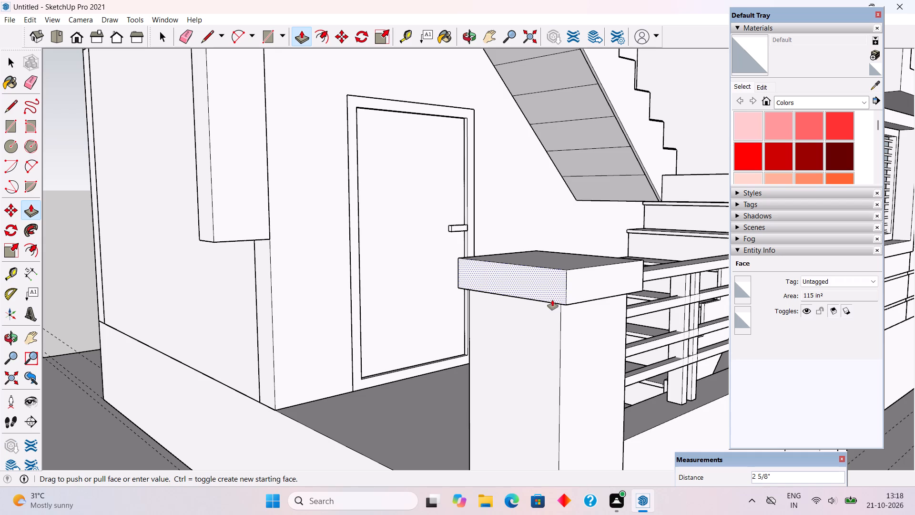
{"action": "type", "text": "3\""}
{"action": "key", "text": "Return"}
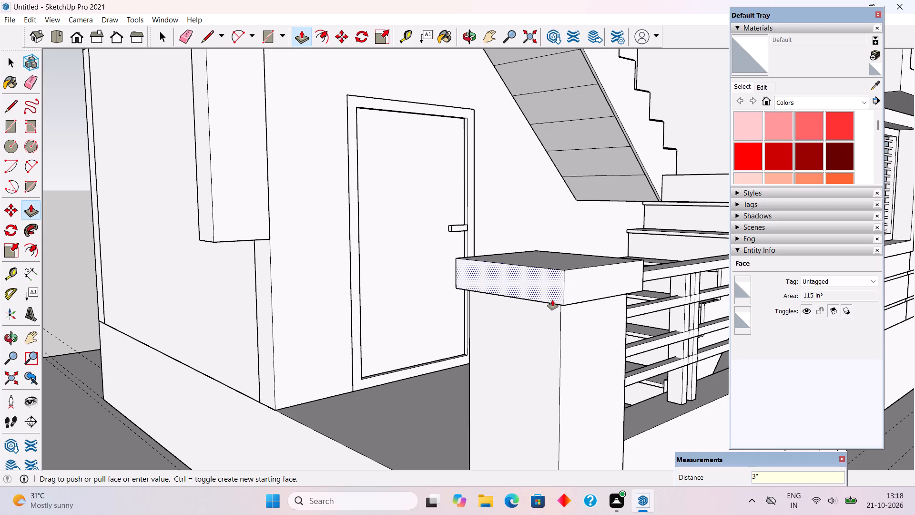
{"action": "middle_click_drag", "start_coordinate": [549, 295], "coordinate": [208, 264]}
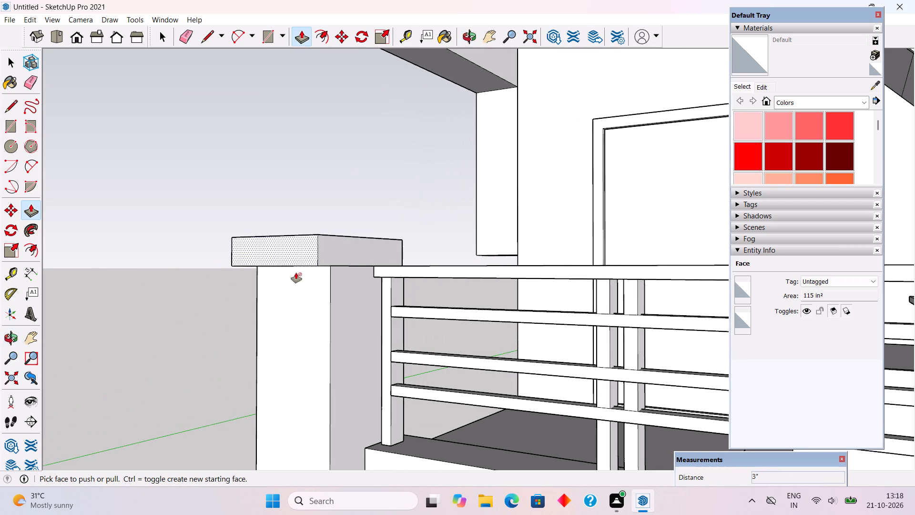
{"action": "left_click", "coordinate": [341, 256]}
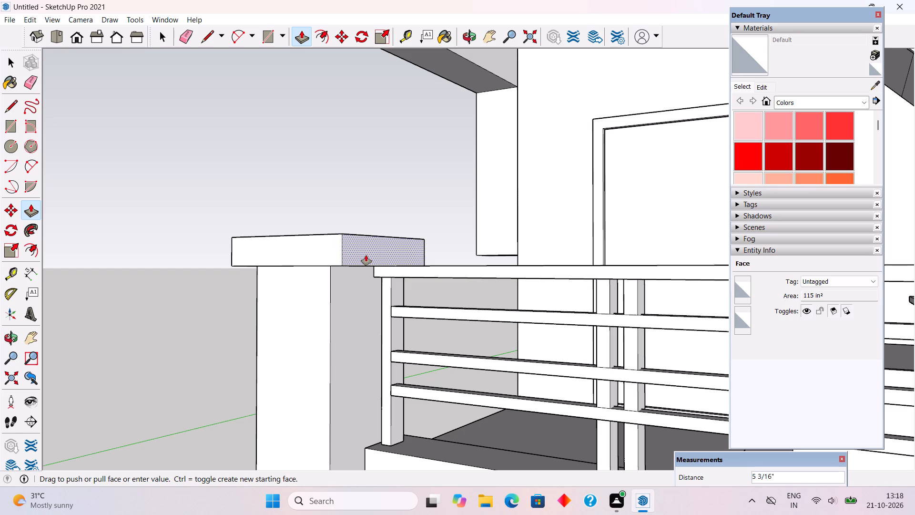
{"action": "type", "text": "3\""}
{"action": "key", "text": "Return"}
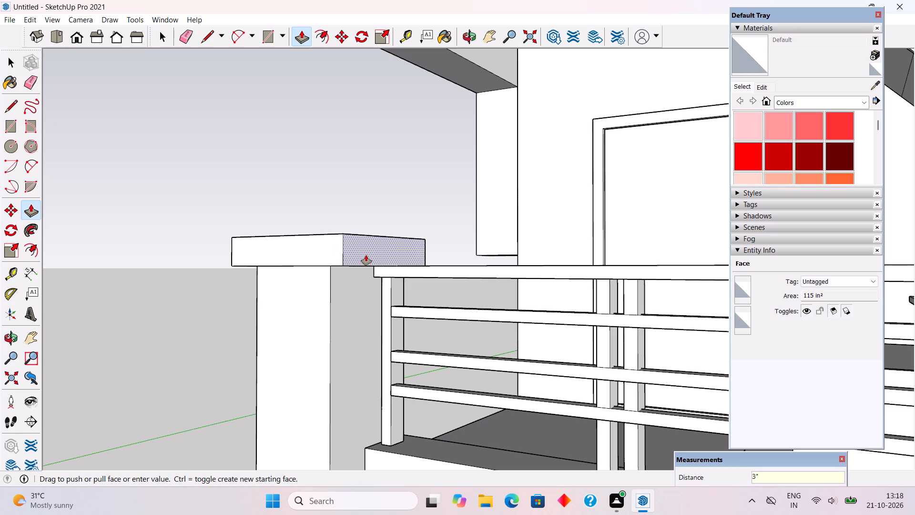
{"action": "key", "text": "space"}
{"action": "left_click", "coordinate": [318, 196]}
Make the whole cap block on the short corner pillar a group and deselect it.
{"action": "scroll", "coordinate": [285, 330], "scroll_direction": "down", "scroll_amount": 5}
{"action": "middle_click", "coordinate": [256, 343]}
{"action": "middle_click_drag", "start_coordinate": [255, 343], "coordinate": [597, 331]}
{"action": "scroll", "coordinate": [597, 331], "scroll_direction": "down", "scroll_amount": 9}
{"action": "middle_click_drag", "start_coordinate": [563, 316], "coordinate": [445, 341]}
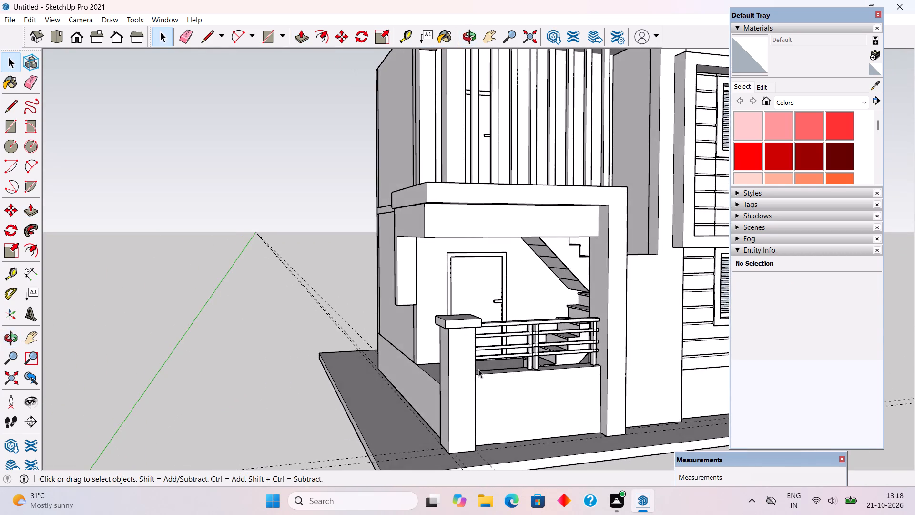
{"action": "middle_click_drag", "start_coordinate": [494, 376], "coordinate": [406, 368]}
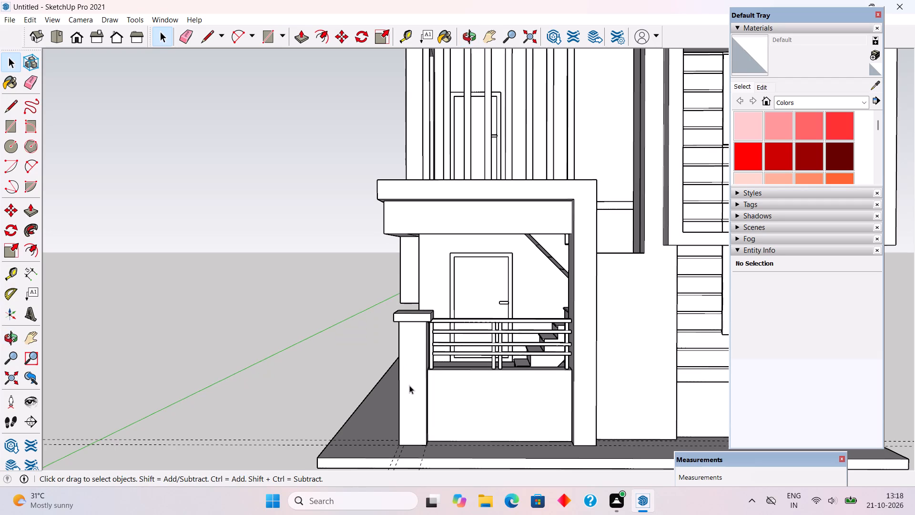
{"action": "triple_click", "coordinate": [420, 317]}
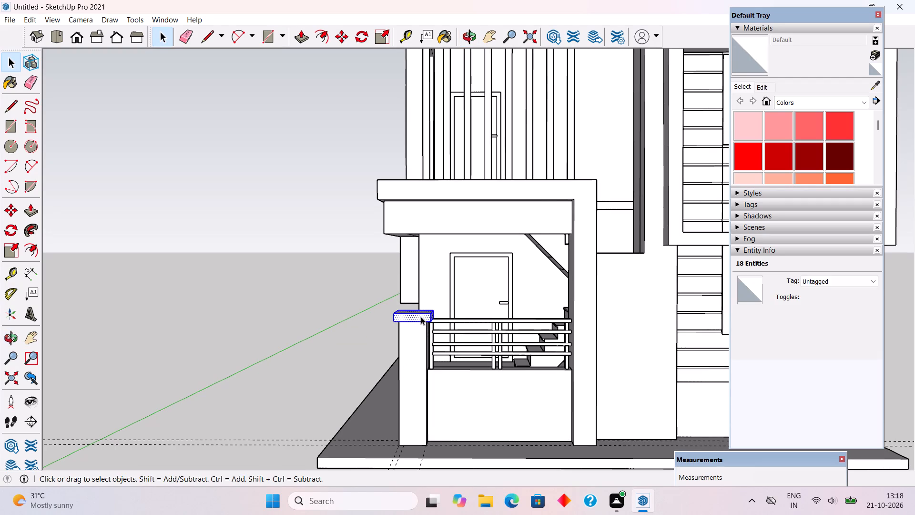
{"action": "right_click", "coordinate": [421, 317]}
{"action": "left_click", "coordinate": [459, 230]}
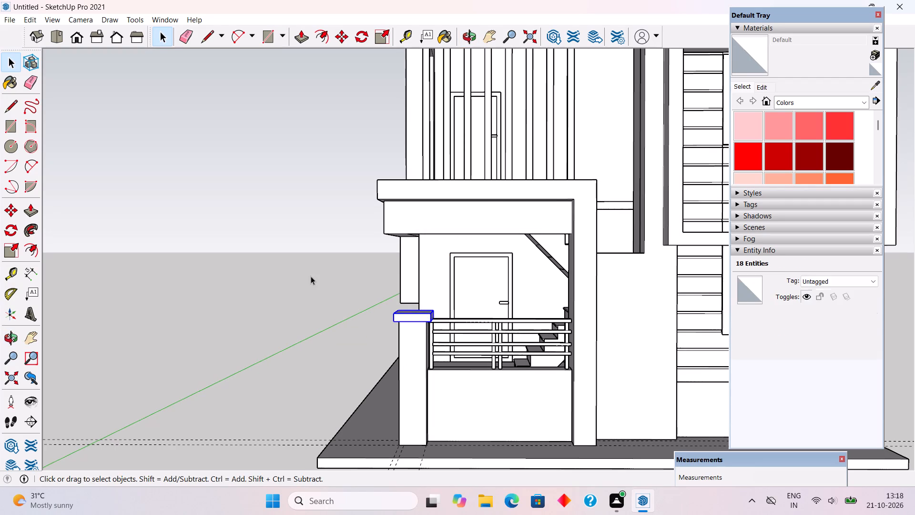
{"action": "left_click", "coordinate": [311, 276]}
Inside the plinth group, draw a 3' vertical line on the side face from the house wall's corner to the base.
{"action": "middle_click_drag", "start_coordinate": [467, 357], "coordinate": [729, 440]}
{"action": "middle_click_drag", "start_coordinate": [464, 427], "coordinate": [614, 364]}
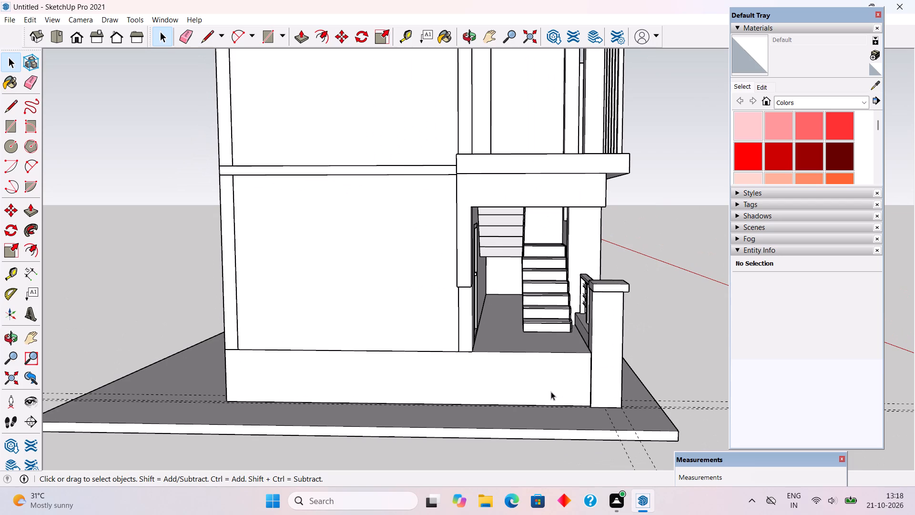
{"action": "middle_click_drag", "start_coordinate": [531, 425], "coordinate": [651, 426]}
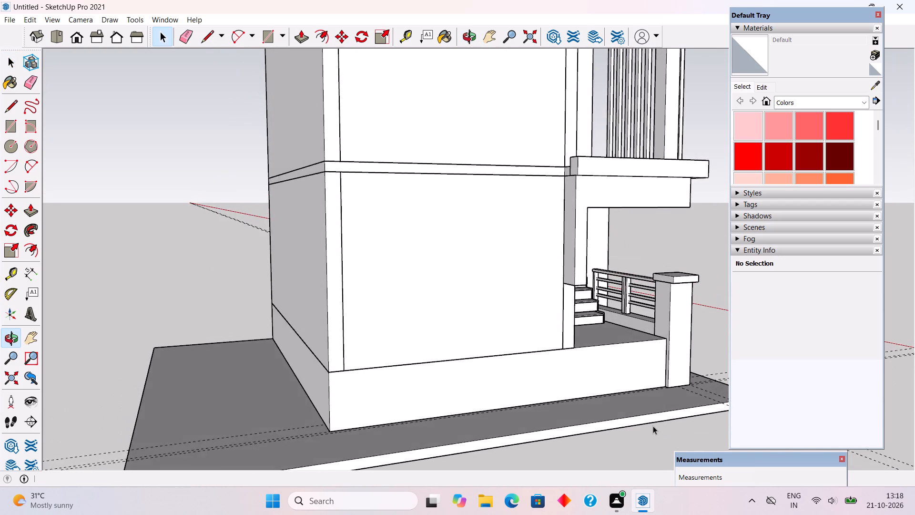
{"action": "scroll", "coordinate": [653, 426], "scroll_direction": "down", "scroll_amount": 3}
{"action": "middle_click_drag", "start_coordinate": [532, 377], "coordinate": [475, 346]}
{"action": "scroll", "coordinate": [646, 364], "scroll_direction": "up", "scroll_amount": 4}
{"action": "left_click", "coordinate": [652, 381]}
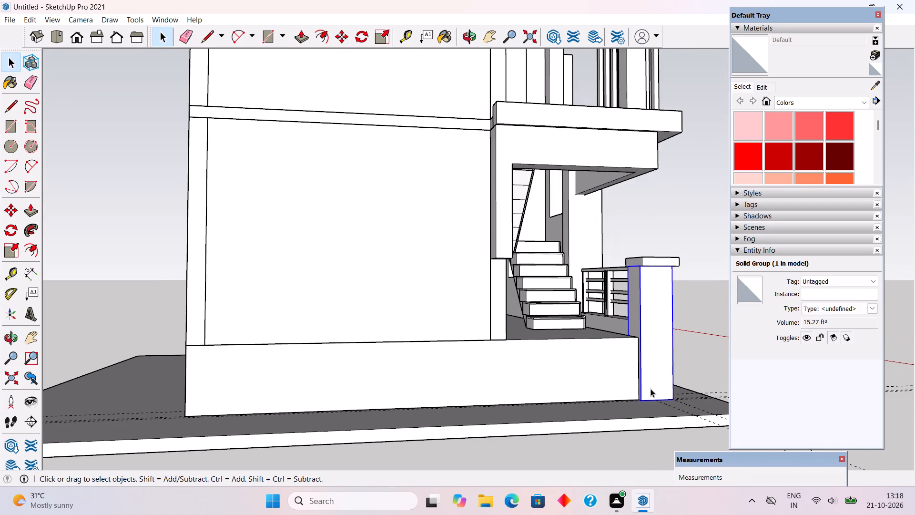
{"action": "triple_click", "coordinate": [578, 388]}
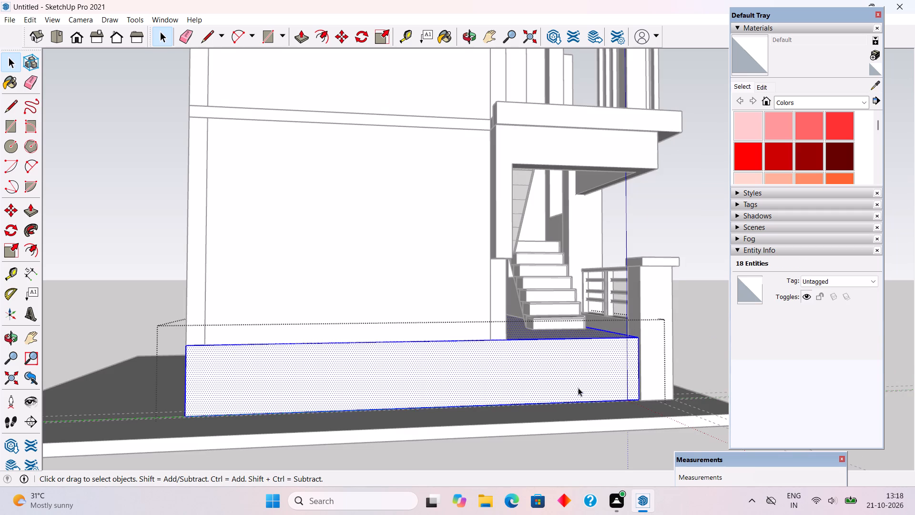
{"action": "scroll", "coordinate": [573, 387], "scroll_direction": "up", "scroll_amount": 3}
{"action": "key", "text": "l"}
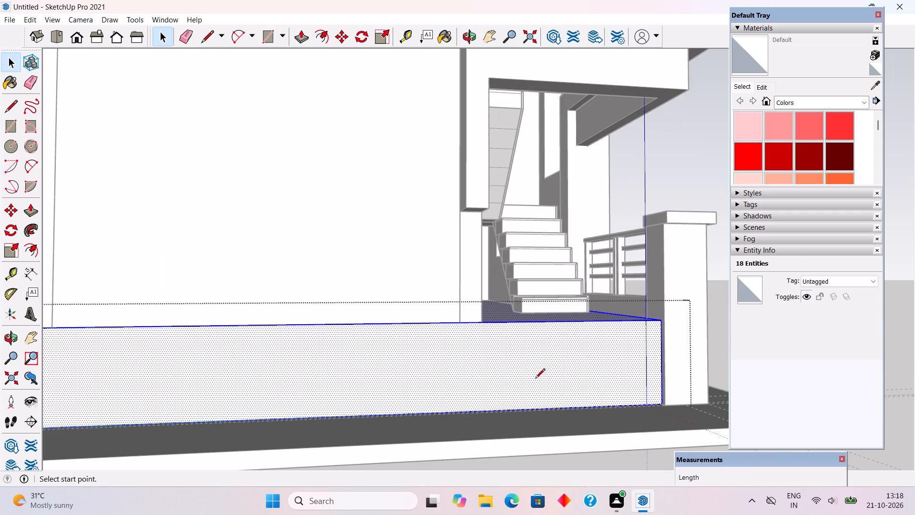
{"action": "left_click", "coordinate": [482, 323]}
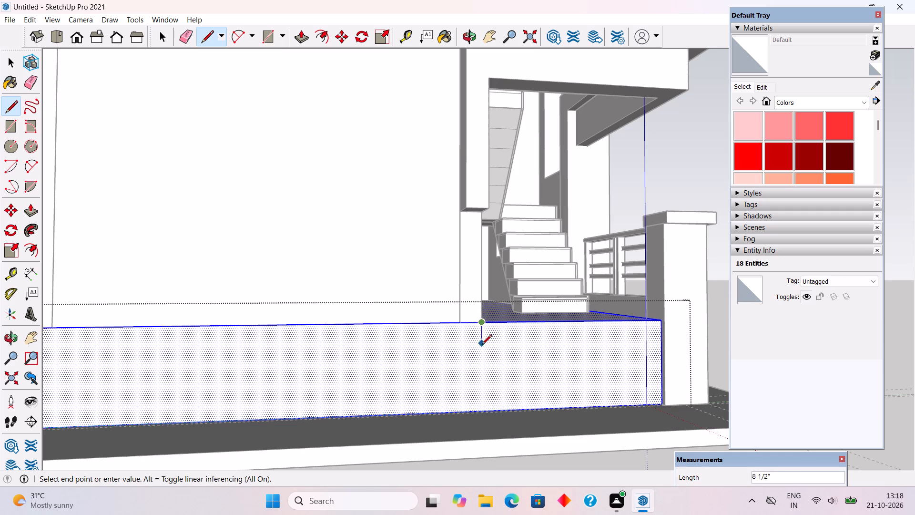
{"action": "left_click", "coordinate": [478, 415]}
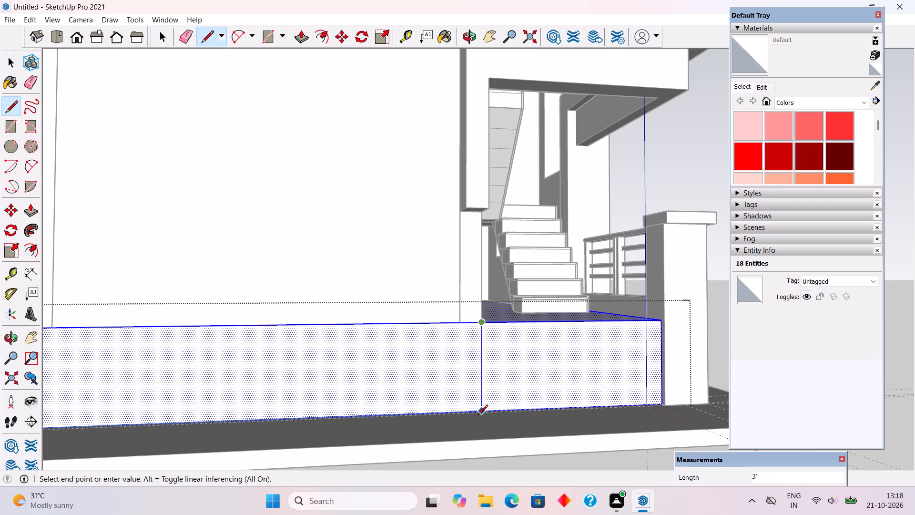
Push the porch part of the plinth's side face inward 1' 2", flush with the pillar's inner edge, and leave the group.
{"action": "key", "text": "p"}
{"action": "left_click", "coordinate": [518, 395]}
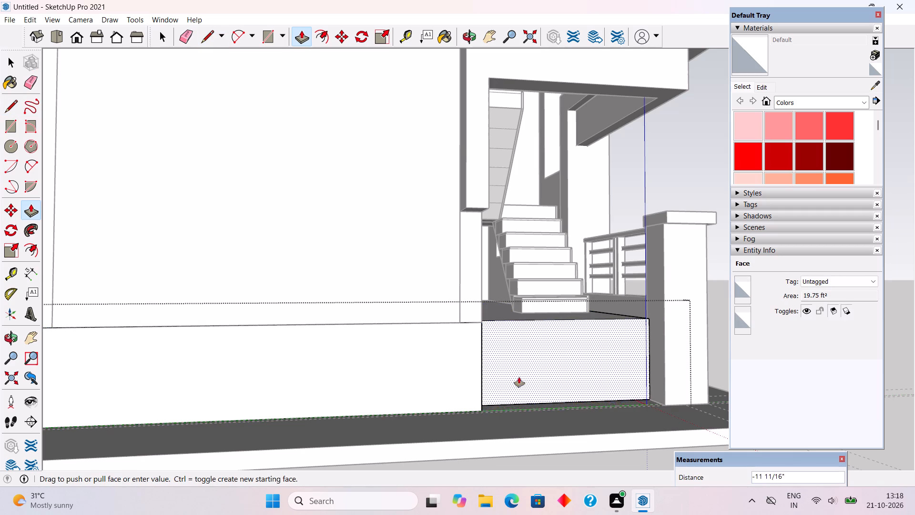
{"action": "left_click", "coordinate": [645, 300]}
{"action": "key", "text": "space"}
{"action": "scroll", "coordinate": [630, 324], "scroll_direction": "down", "scroll_amount": 5}
{"action": "scroll", "coordinate": [588, 392], "scroll_direction": "down", "scroll_amount": 3}
{"action": "left_click", "coordinate": [693, 310]}
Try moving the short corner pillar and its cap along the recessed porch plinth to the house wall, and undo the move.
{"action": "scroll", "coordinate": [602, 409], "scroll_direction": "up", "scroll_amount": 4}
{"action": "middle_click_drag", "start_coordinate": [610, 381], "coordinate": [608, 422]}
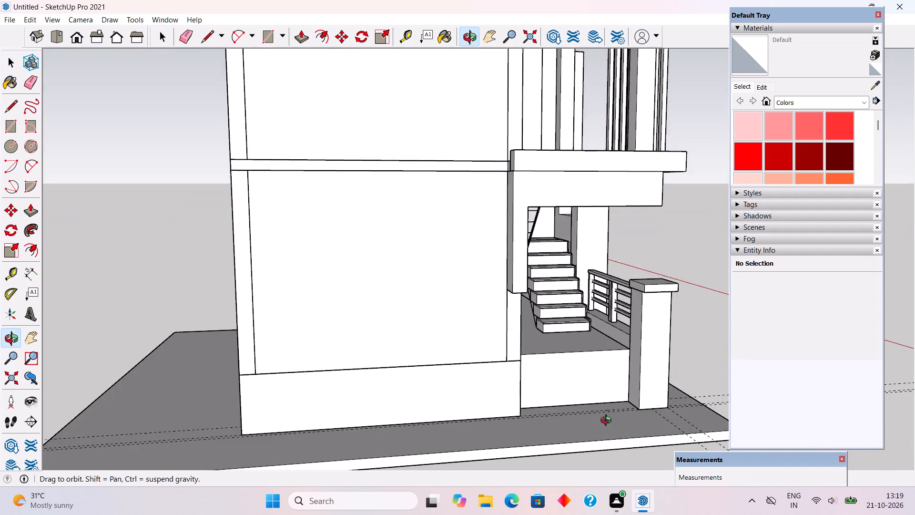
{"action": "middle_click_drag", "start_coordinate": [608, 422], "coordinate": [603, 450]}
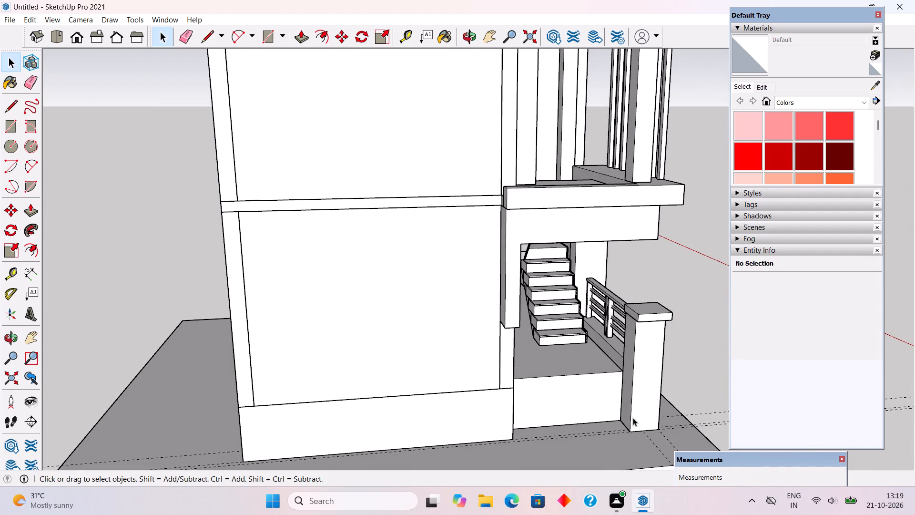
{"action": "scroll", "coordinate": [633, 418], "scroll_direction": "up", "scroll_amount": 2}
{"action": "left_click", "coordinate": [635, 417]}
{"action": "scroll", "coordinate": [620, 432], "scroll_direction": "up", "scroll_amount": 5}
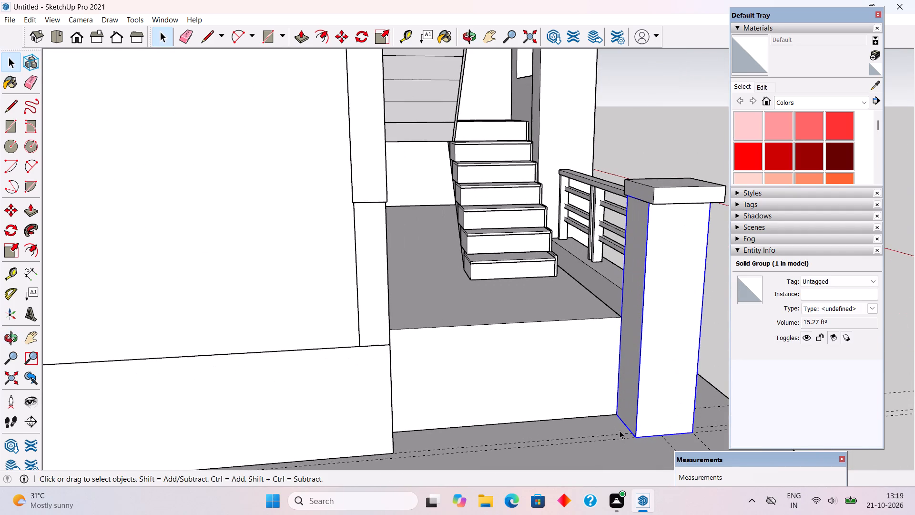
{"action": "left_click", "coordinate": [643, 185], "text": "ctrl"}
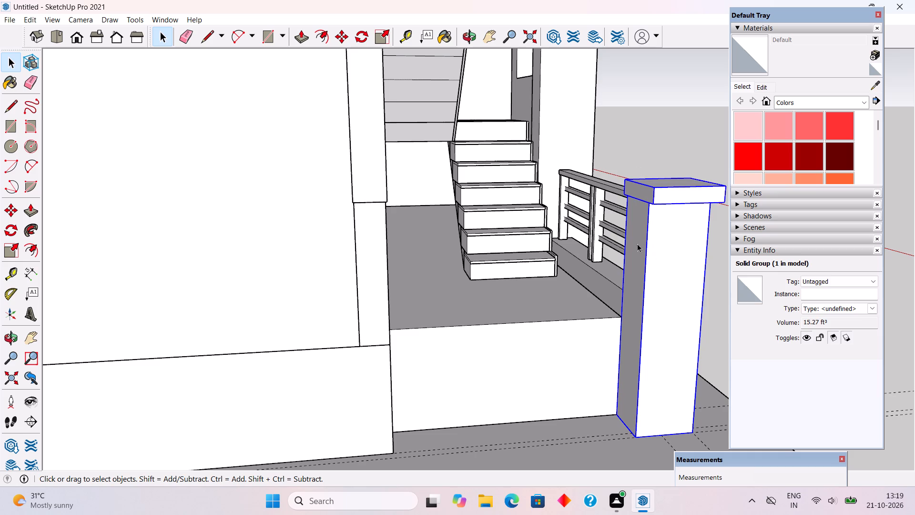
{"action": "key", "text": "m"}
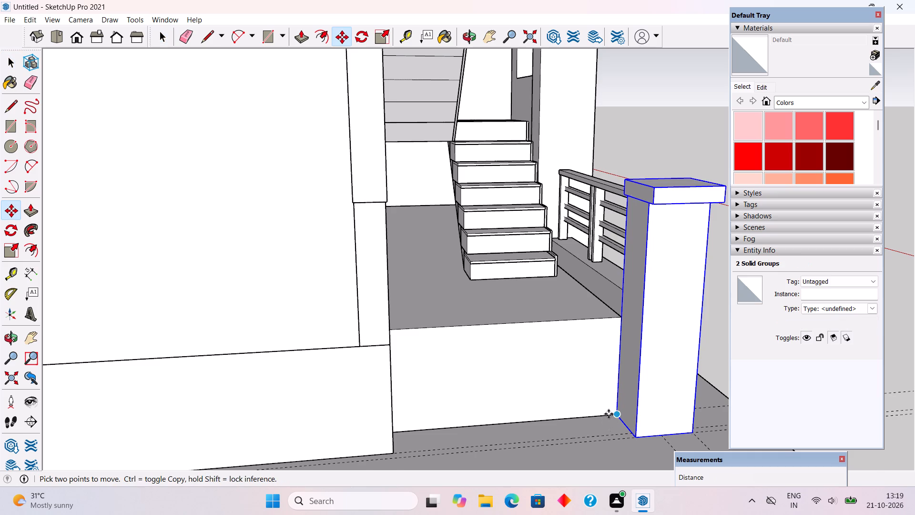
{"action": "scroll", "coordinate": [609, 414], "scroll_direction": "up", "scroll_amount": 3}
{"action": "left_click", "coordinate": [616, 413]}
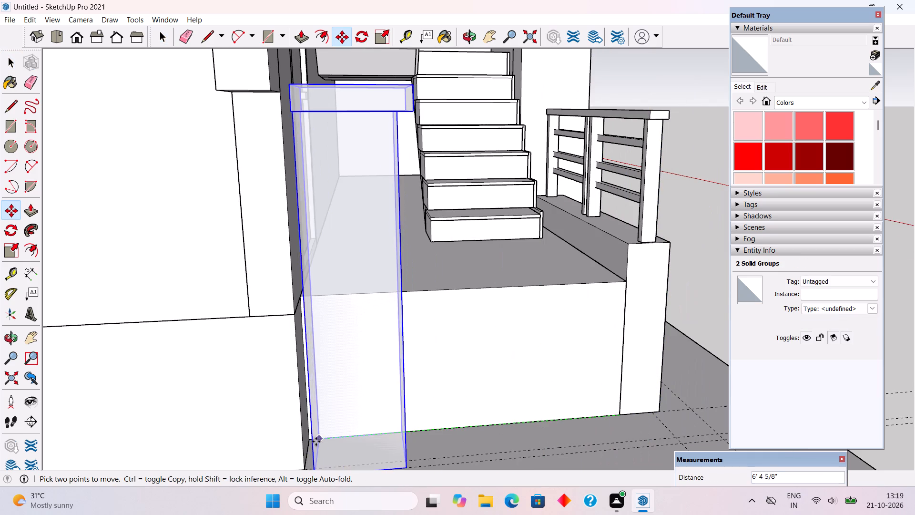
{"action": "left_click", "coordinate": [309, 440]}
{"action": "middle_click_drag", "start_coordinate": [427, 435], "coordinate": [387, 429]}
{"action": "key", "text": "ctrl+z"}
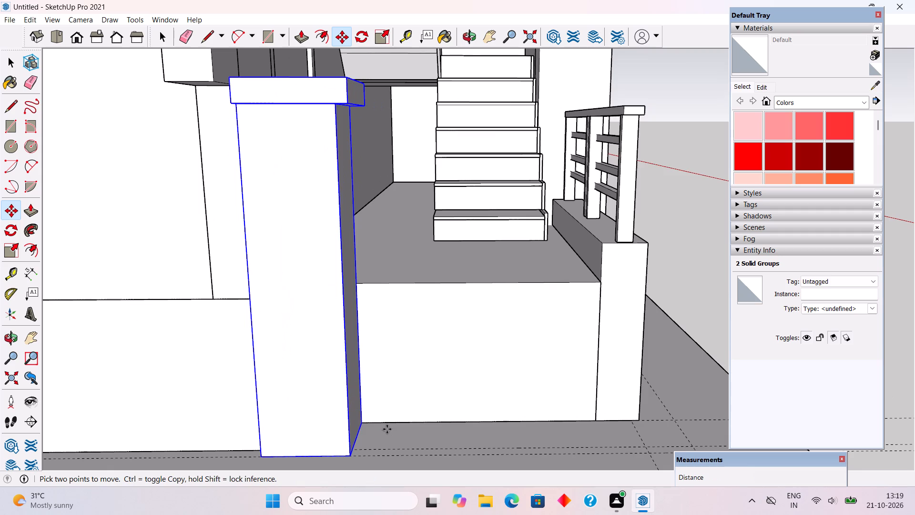
Copy the short corner pillar and its cap 6' 7" along the recessed porch plinth, up against the house wall's plinth.
{"action": "left_click", "coordinate": [594, 419]}
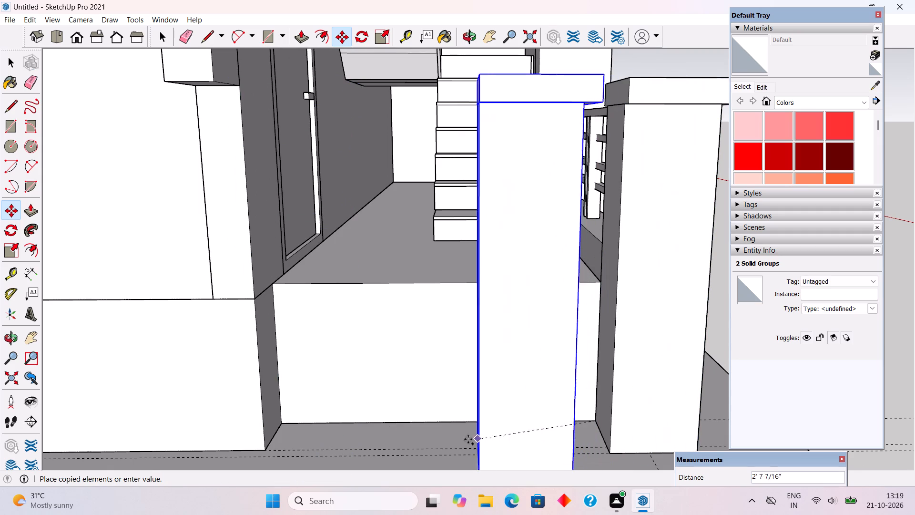
{"action": "left_click", "coordinate": [283, 420]}
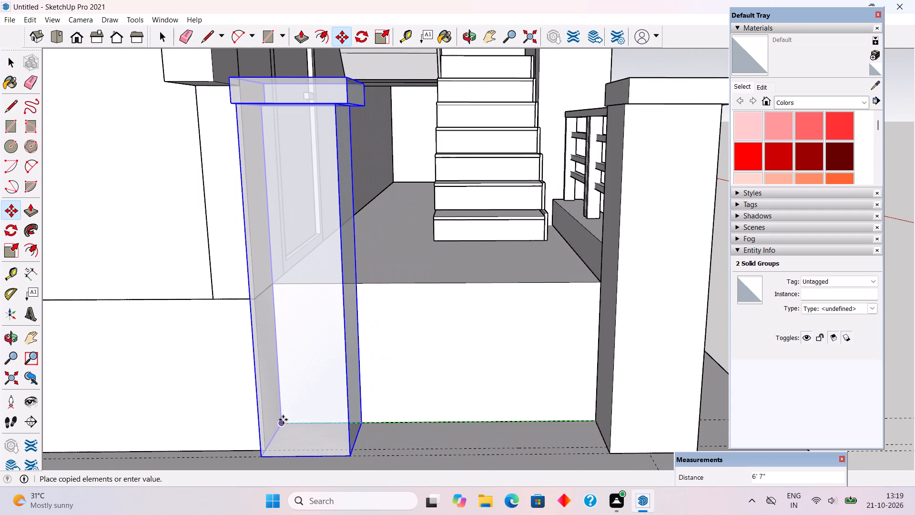
{"action": "key", "text": "space"}
{"action": "scroll", "coordinate": [334, 459], "scroll_direction": "down", "scroll_amount": 12}
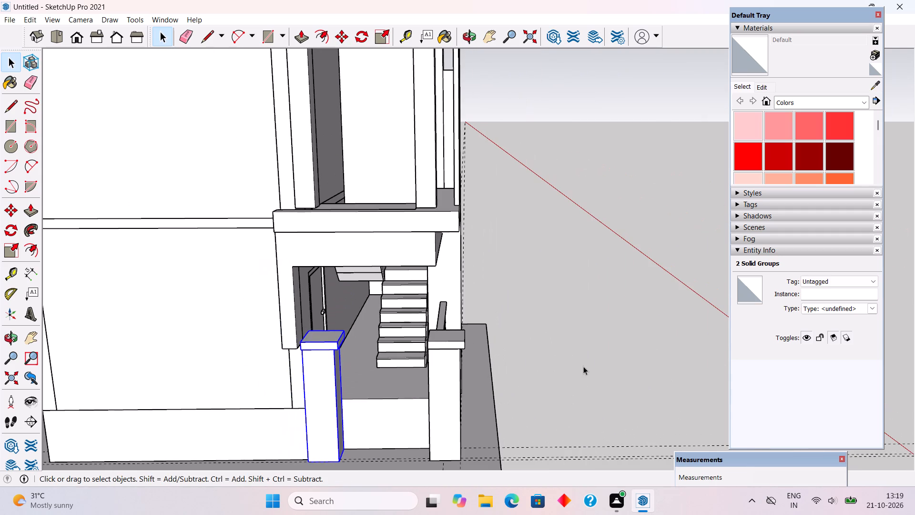
{"action": "left_click", "coordinate": [584, 366]}
Examine the two capped porch pillars and the house's front facade from several angles.
{"action": "middle_click_drag", "start_coordinate": [485, 404], "coordinate": [526, 353]}
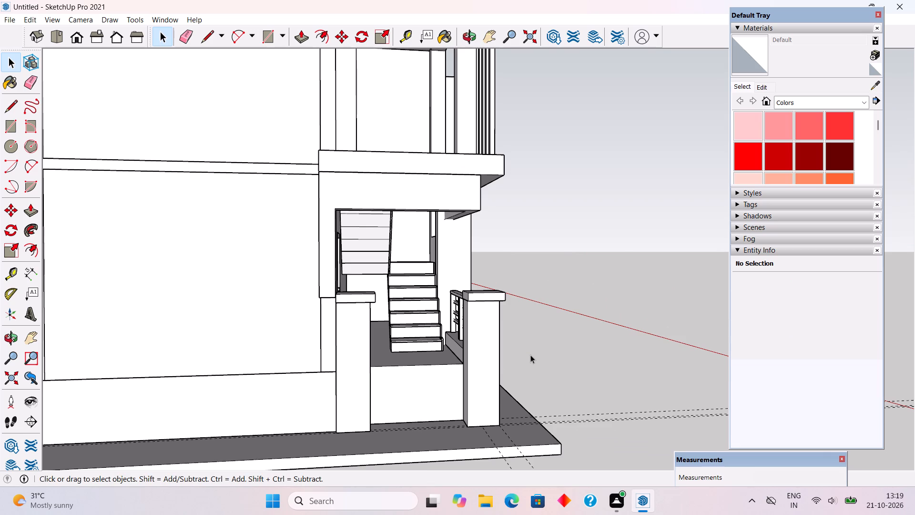
{"action": "middle_click_drag", "start_coordinate": [387, 316], "coordinate": [162, 323]}
{"action": "middle_click_drag", "start_coordinate": [327, 351], "coordinate": [184, 322]}
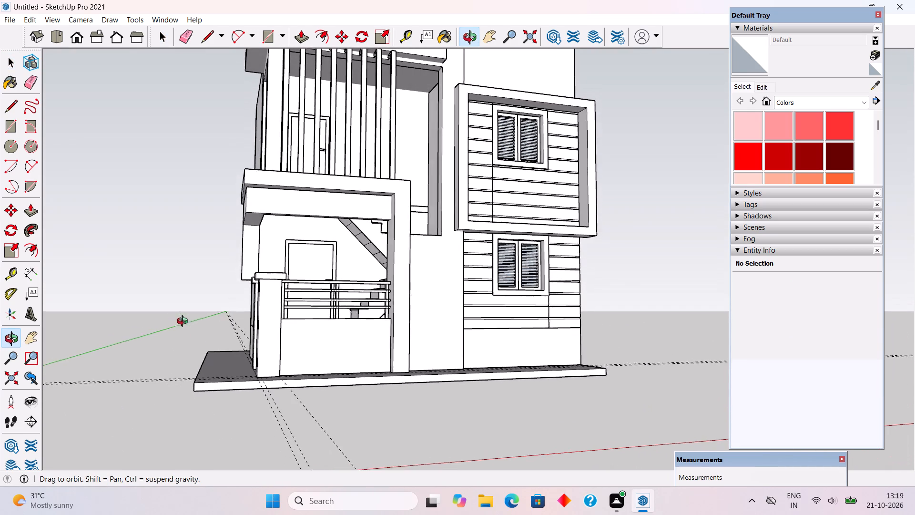
{"action": "middle_click_drag", "start_coordinate": [184, 322], "coordinate": [249, 328]}
{"action": "scroll", "coordinate": [250, 328], "scroll_direction": "up", "scroll_amount": 1}
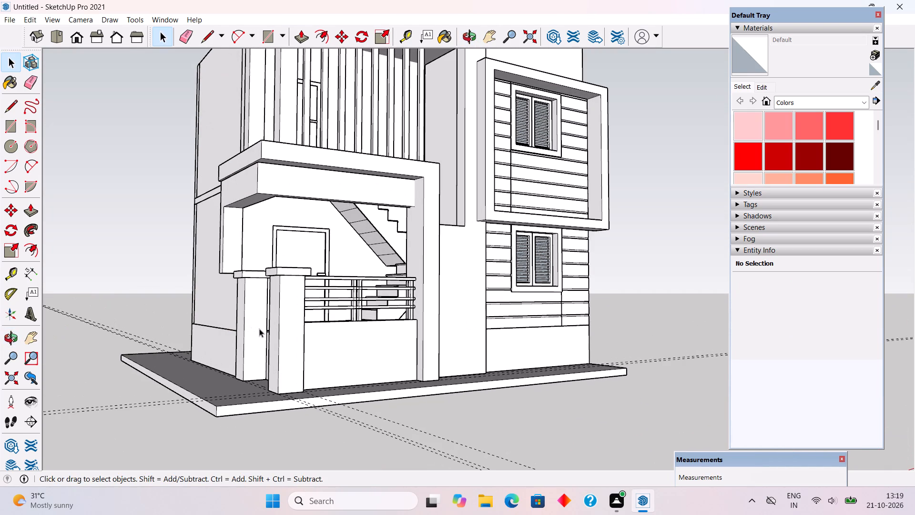
{"action": "scroll", "coordinate": [282, 368], "scroll_direction": "down", "scroll_amount": 4}
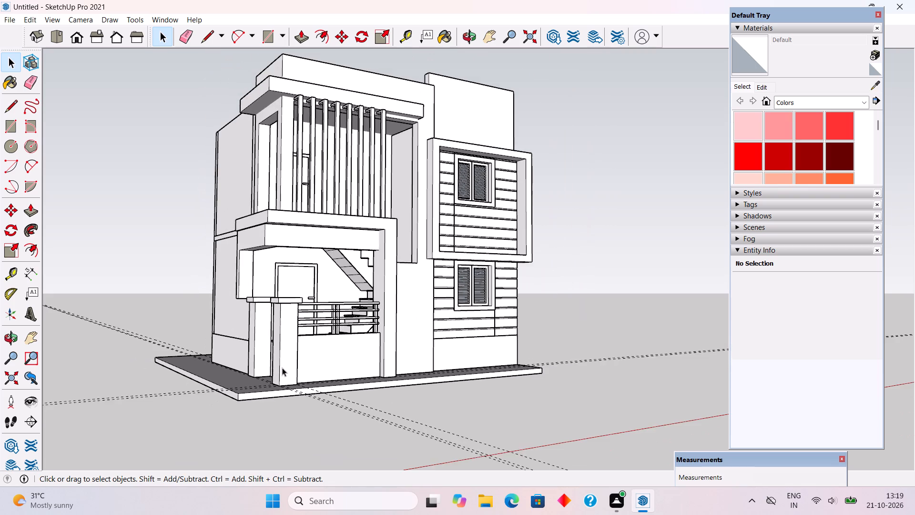
{"action": "middle_click_drag", "start_coordinate": [274, 372], "coordinate": [218, 423]}
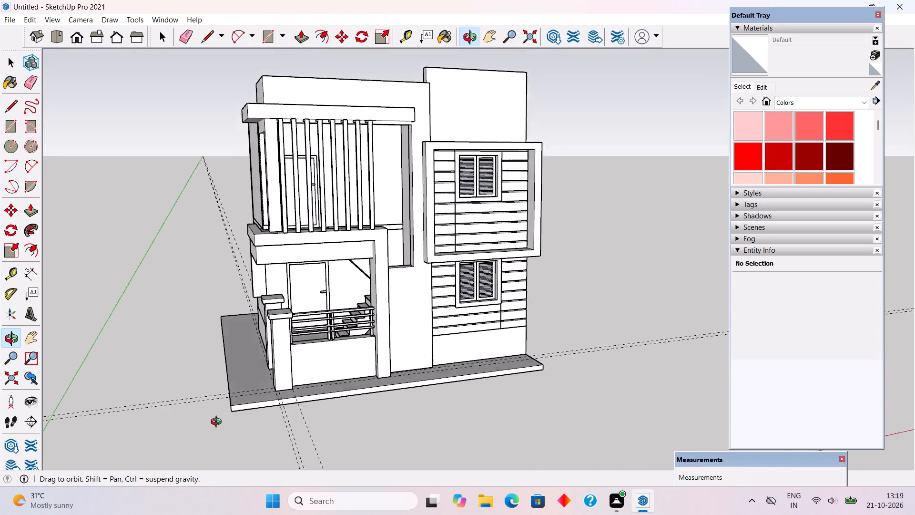
Push the rear porch pillar's face towards the front corner pillar inward 4" and leave the group.
{"action": "middle_click_drag", "start_coordinate": [218, 423], "coordinate": [408, 380]}
{"action": "scroll", "coordinate": [310, 372], "scroll_direction": "up", "scroll_amount": 2}
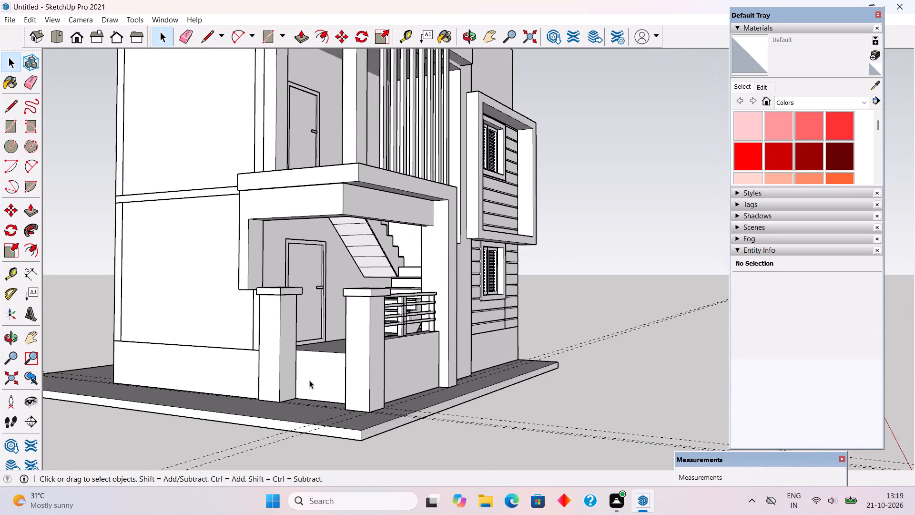
{"action": "scroll", "coordinate": [285, 374], "scroll_direction": "up", "scroll_amount": 1}
{"action": "left_click", "coordinate": [279, 362]}
{"action": "triple_click", "coordinate": [286, 361]}
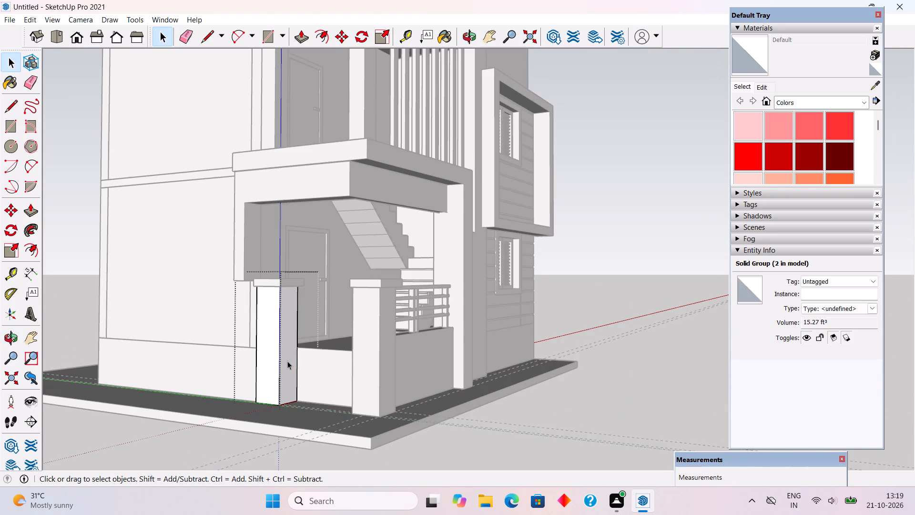
{"action": "left_click", "coordinate": [287, 361]}
{"action": "scroll", "coordinate": [287, 361], "scroll_direction": "up", "scroll_amount": 5}
{"action": "key", "text": "p"}
{"action": "left_click", "coordinate": [287, 361]}
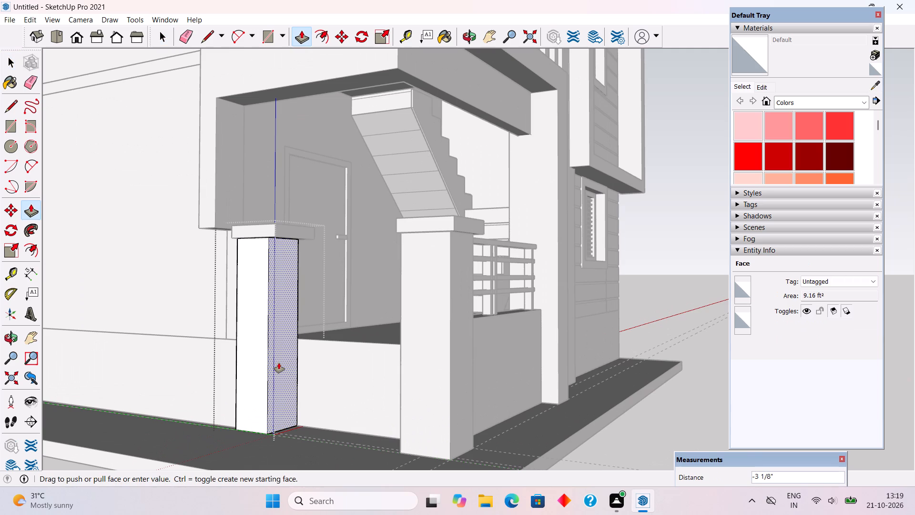
{"action": "type", "text": "4\""}
{"action": "key", "text": "Return"}
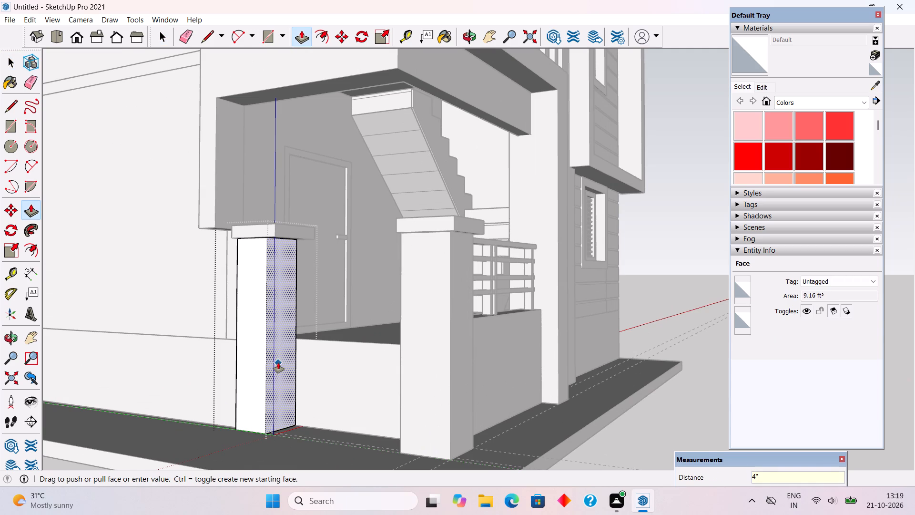
{"action": "key", "text": "space"}
{"action": "left_click", "coordinate": [374, 309]}
Push the matching front-facing side of the rear pillar's cap inward 4" and leave the group.
{"action": "scroll", "coordinate": [284, 233], "scroll_direction": "up", "scroll_amount": 5}
{"action": "triple_click", "coordinate": [284, 227]}
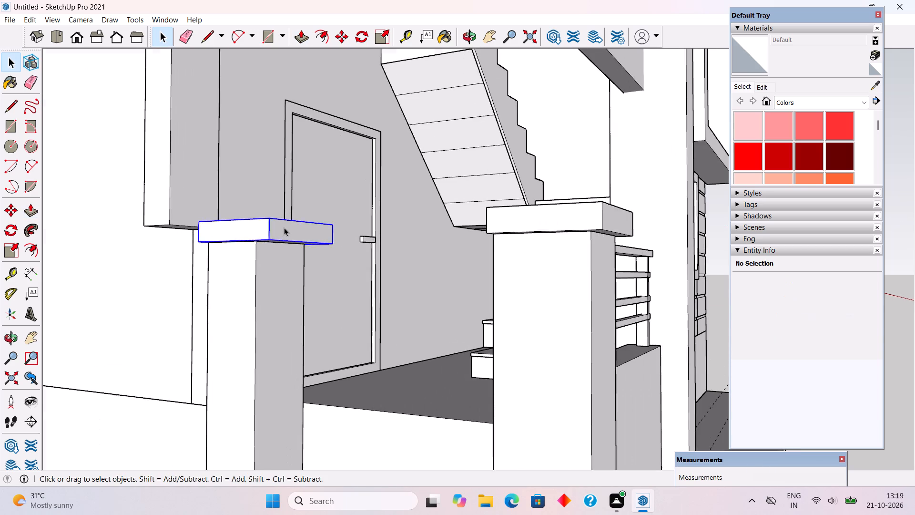
{"action": "key", "text": "p"}
{"action": "left_click", "coordinate": [284, 227]}
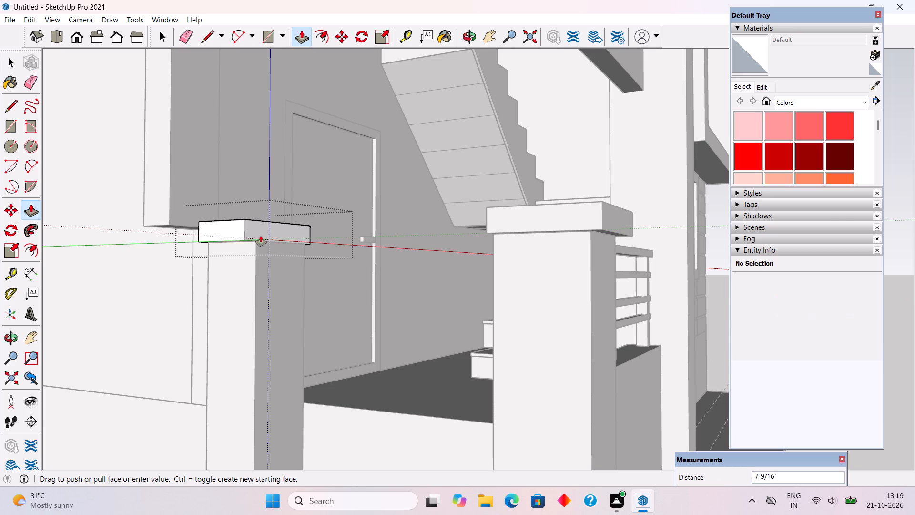
{"action": "type", "text": "4\""}
{"action": "key", "text": "Return"}
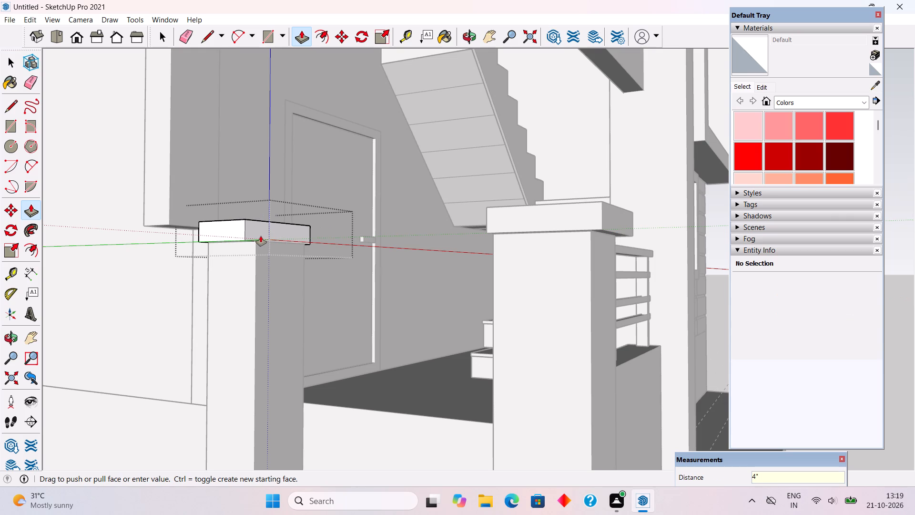
{"action": "key", "text": "space"}
{"action": "scroll", "coordinate": [247, 245], "scroll_direction": "down", "scroll_amount": 11}
{"action": "left_click", "coordinate": [482, 427]}
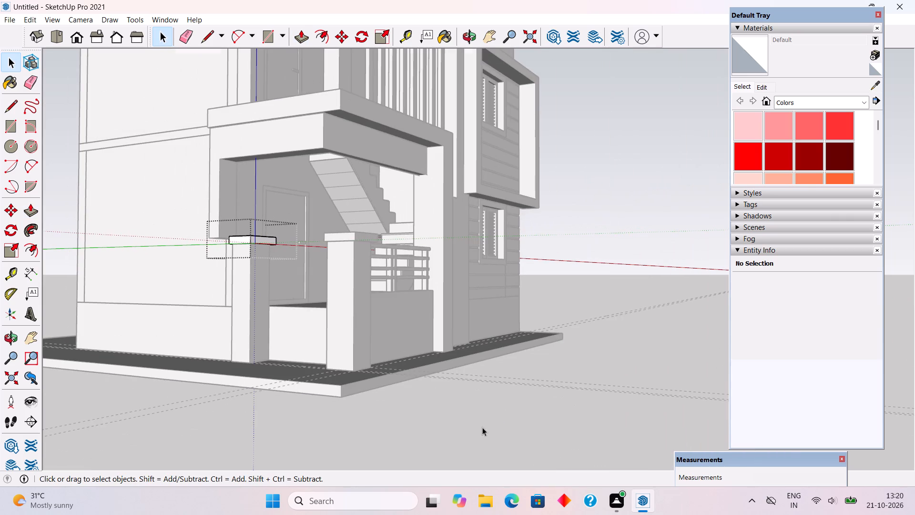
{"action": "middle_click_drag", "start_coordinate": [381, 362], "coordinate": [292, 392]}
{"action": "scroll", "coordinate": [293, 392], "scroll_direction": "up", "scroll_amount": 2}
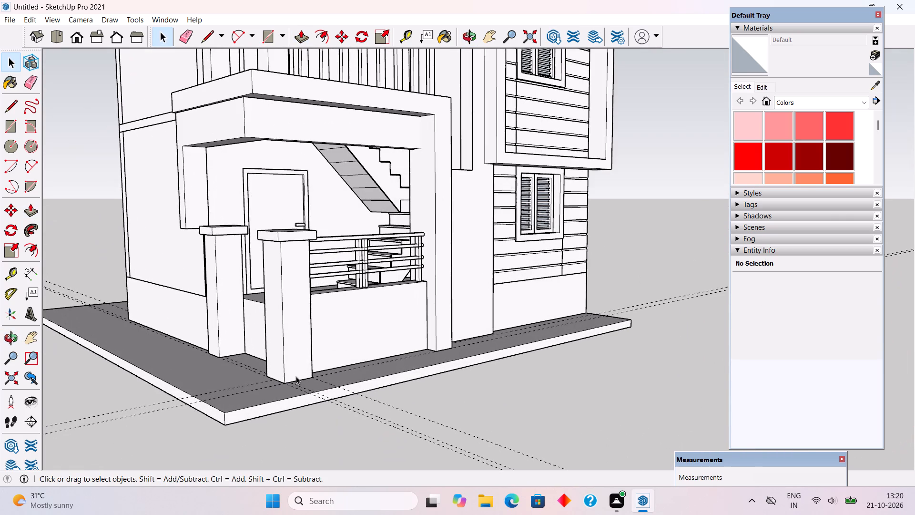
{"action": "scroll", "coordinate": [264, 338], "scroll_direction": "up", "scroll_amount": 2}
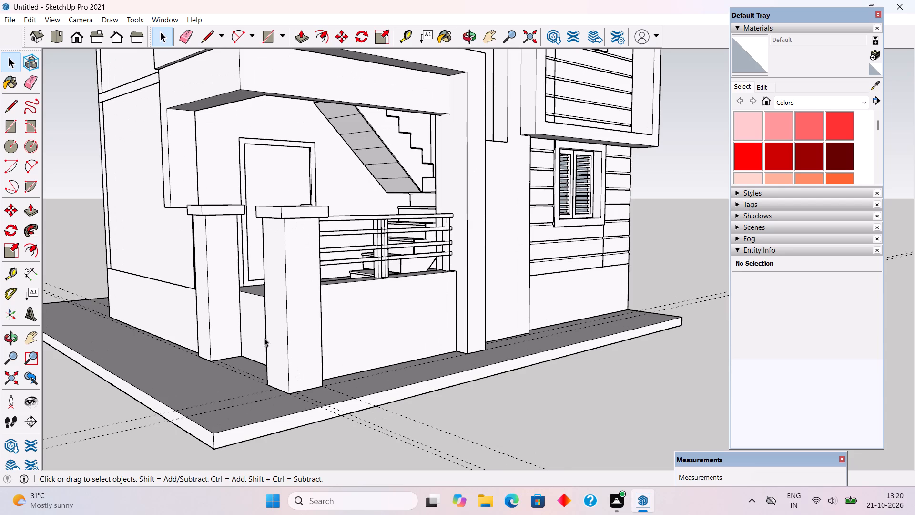
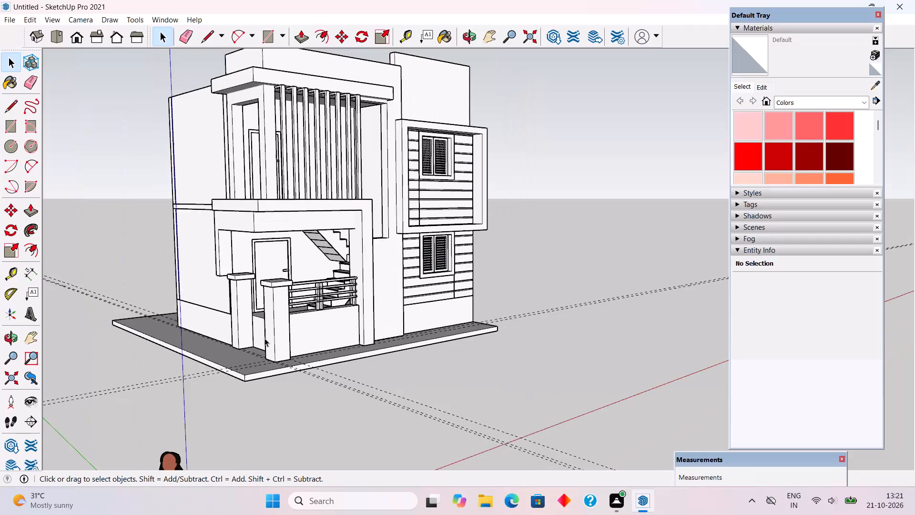
Examine the house's front porch, entrance pillars and base slab from several angles and up close.
{"action": "middle_click_drag", "start_coordinate": [277, 356], "coordinate": [488, 350]}
{"action": "middle_click_drag", "start_coordinate": [439, 354], "coordinate": [319, 344]}
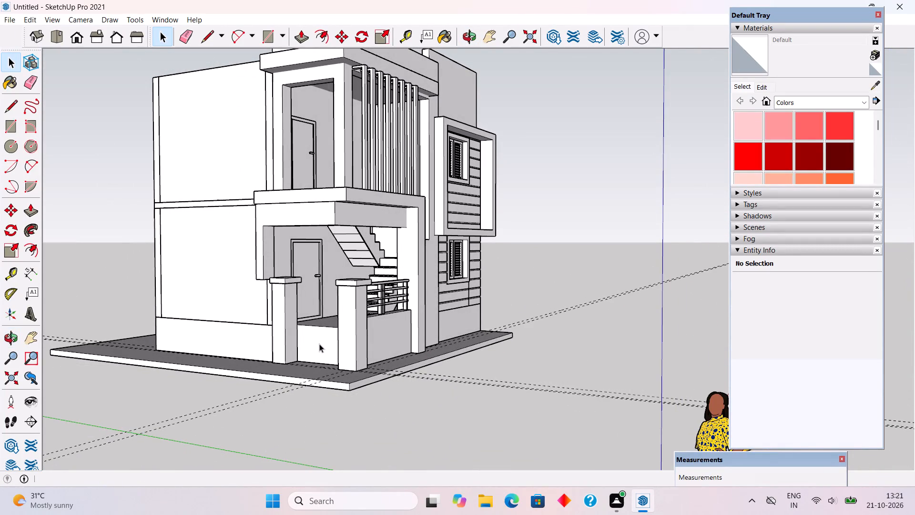
{"action": "scroll", "coordinate": [320, 342], "scroll_direction": "down", "scroll_amount": 4}
{"action": "middle_click_drag", "start_coordinate": [324, 339], "coordinate": [256, 287]}
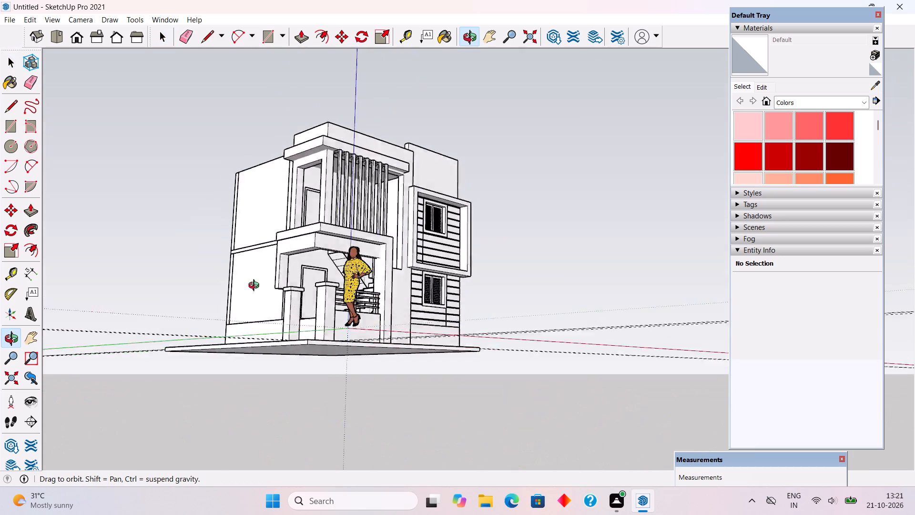
{"action": "middle_click_drag", "start_coordinate": [256, 287], "coordinate": [111, 395]}
{"action": "scroll", "coordinate": [111, 389], "scroll_direction": "up", "scroll_amount": 4}
{"action": "scroll", "coordinate": [225, 317], "scroll_direction": "down", "scroll_amount": 4}
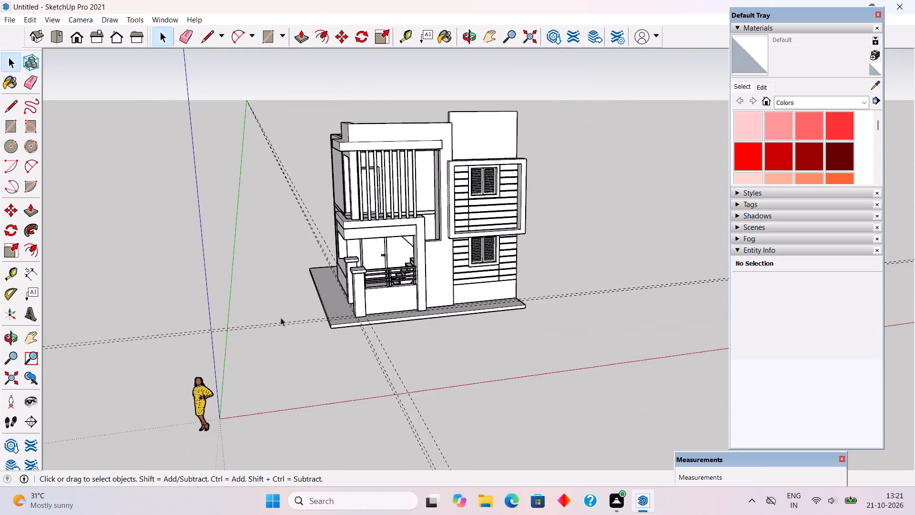
{"action": "scroll", "coordinate": [314, 301], "scroll_direction": "up", "scroll_amount": 3}
{"action": "scroll", "coordinate": [359, 332], "scroll_direction": "down", "scroll_amount": 3}
{"action": "middle_click_drag", "start_coordinate": [445, 281], "coordinate": [469, 165]}
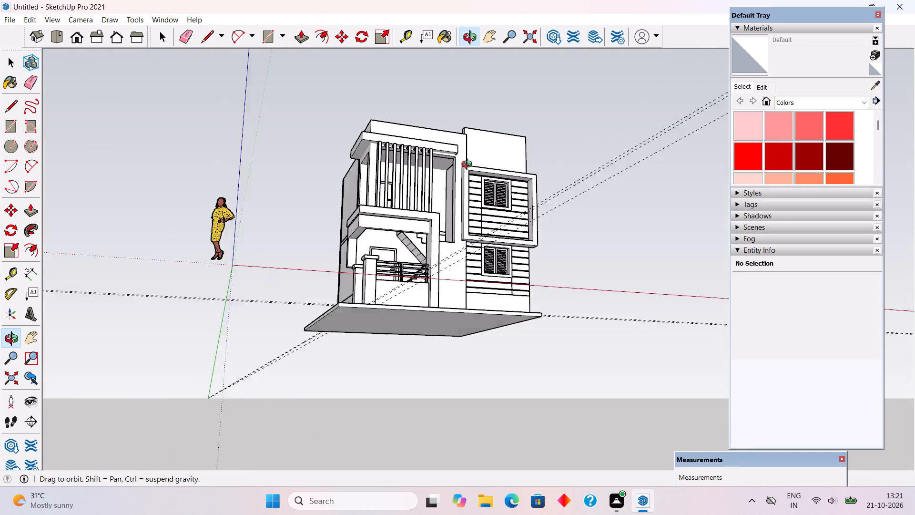
{"action": "middle_click_drag", "start_coordinate": [469, 165], "coordinate": [611, 257]}
{"action": "scroll", "coordinate": [415, 336], "scroll_direction": "up", "scroll_amount": 13}
{"action": "middle_click_drag", "start_coordinate": [382, 340], "coordinate": [421, 367]}
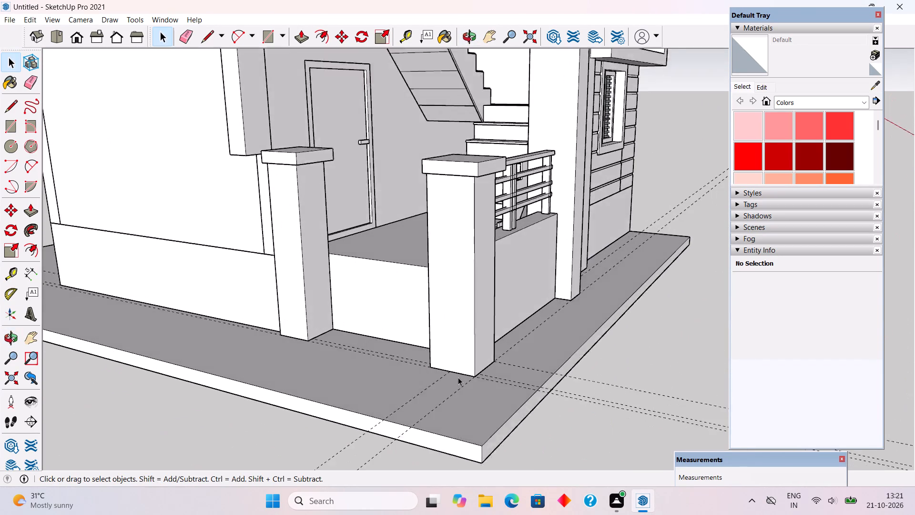
{"action": "scroll", "coordinate": [458, 377], "scroll_direction": "up", "scroll_amount": 6}
{"action": "middle_click_drag", "start_coordinate": [586, 411], "coordinate": [760, 397]}
{"action": "scroll", "coordinate": [556, 327], "scroll_direction": "up", "scroll_amount": 4}
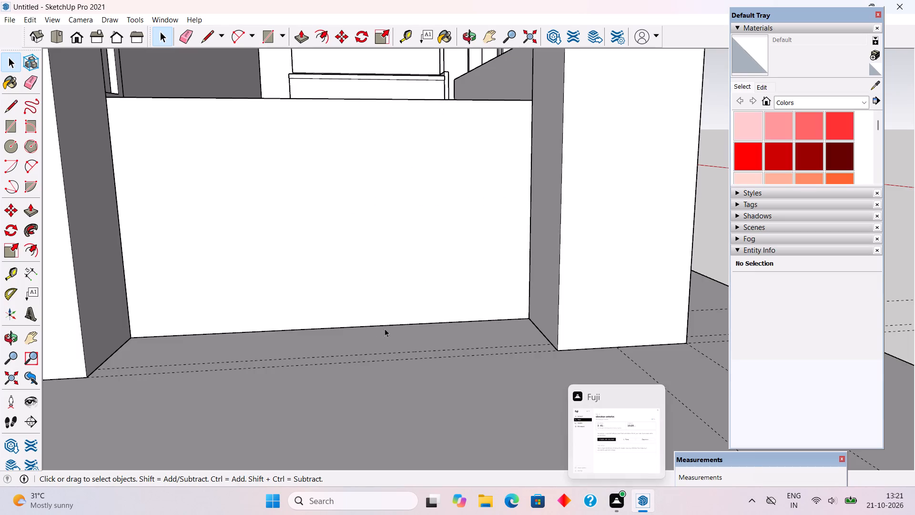
{"action": "scroll", "coordinate": [363, 294], "scroll_direction": "down", "scroll_amount": 3}
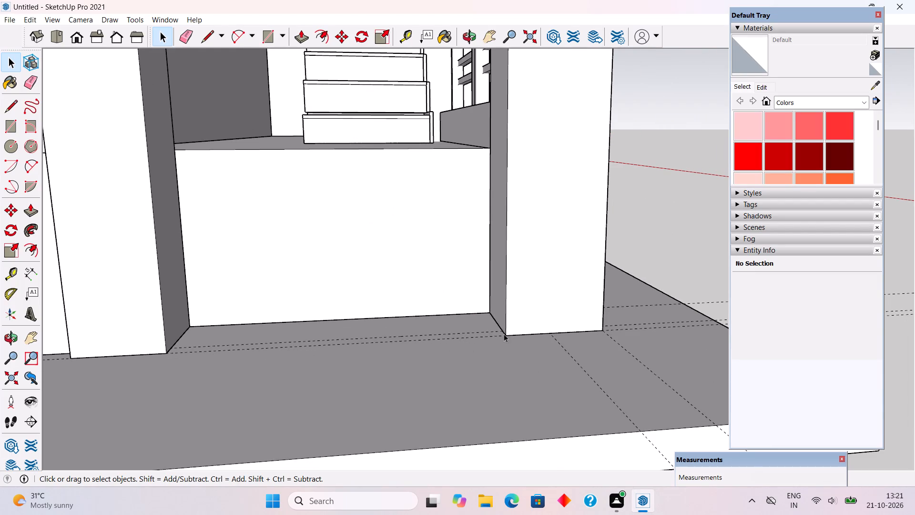
{"action": "middle_click_drag", "start_coordinate": [504, 334], "coordinate": [455, 322]}
{"action": "scroll", "coordinate": [455, 322], "scroll_direction": "up", "scroll_amount": 3}
{"action": "middle_click_drag", "start_coordinate": [455, 322], "coordinate": [239, 319]}
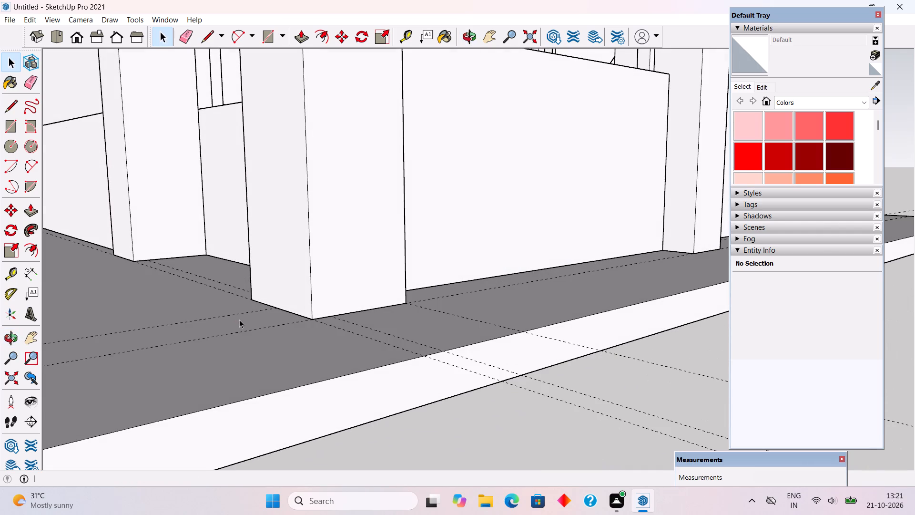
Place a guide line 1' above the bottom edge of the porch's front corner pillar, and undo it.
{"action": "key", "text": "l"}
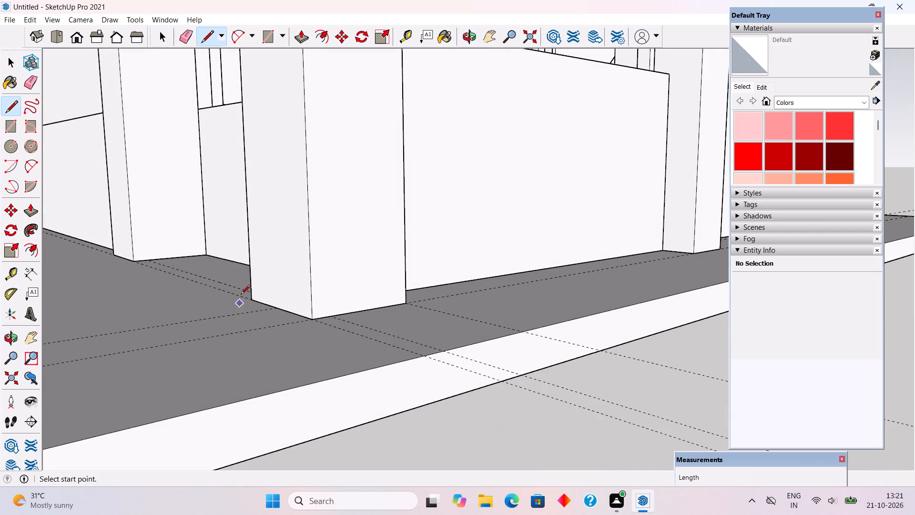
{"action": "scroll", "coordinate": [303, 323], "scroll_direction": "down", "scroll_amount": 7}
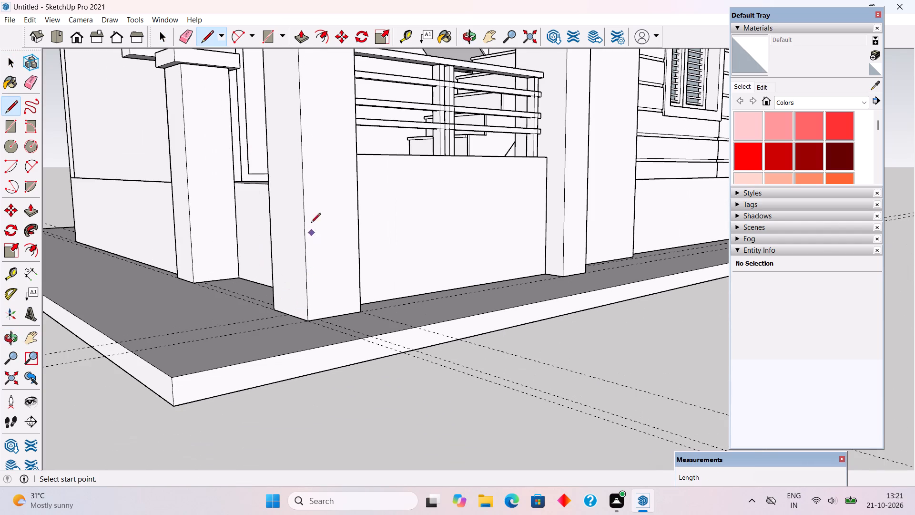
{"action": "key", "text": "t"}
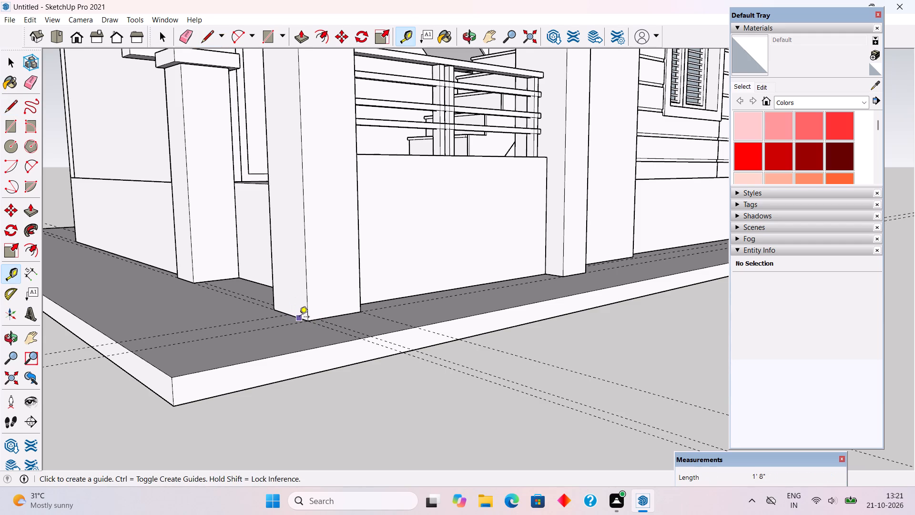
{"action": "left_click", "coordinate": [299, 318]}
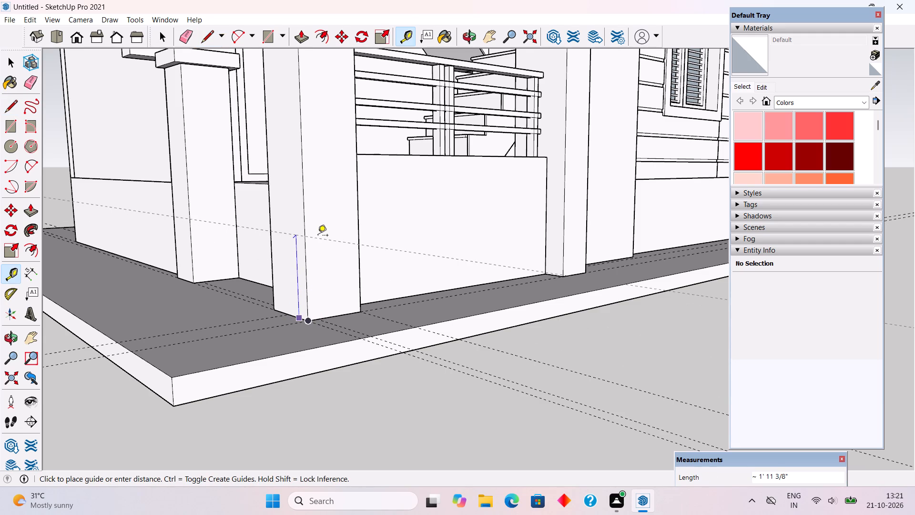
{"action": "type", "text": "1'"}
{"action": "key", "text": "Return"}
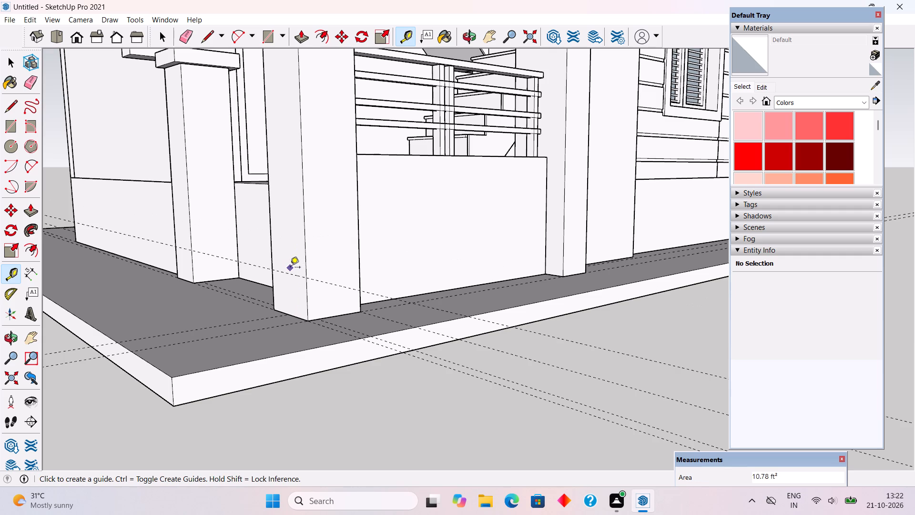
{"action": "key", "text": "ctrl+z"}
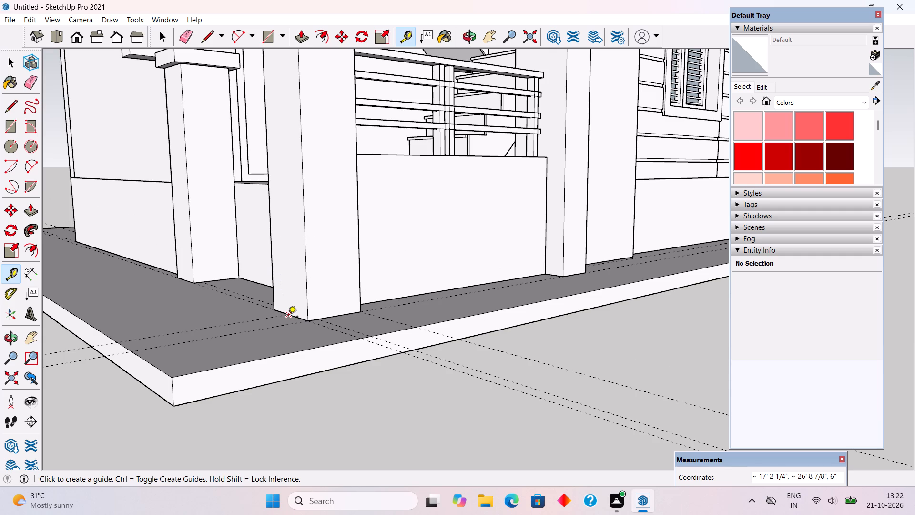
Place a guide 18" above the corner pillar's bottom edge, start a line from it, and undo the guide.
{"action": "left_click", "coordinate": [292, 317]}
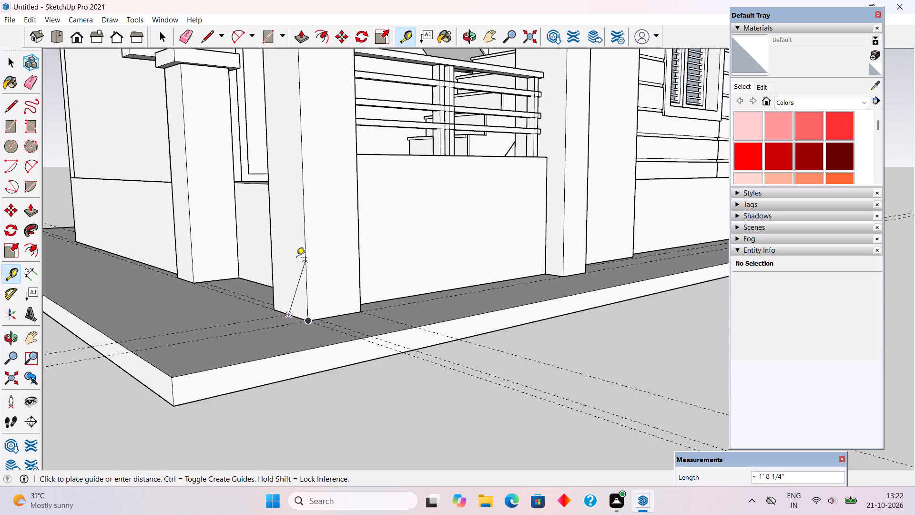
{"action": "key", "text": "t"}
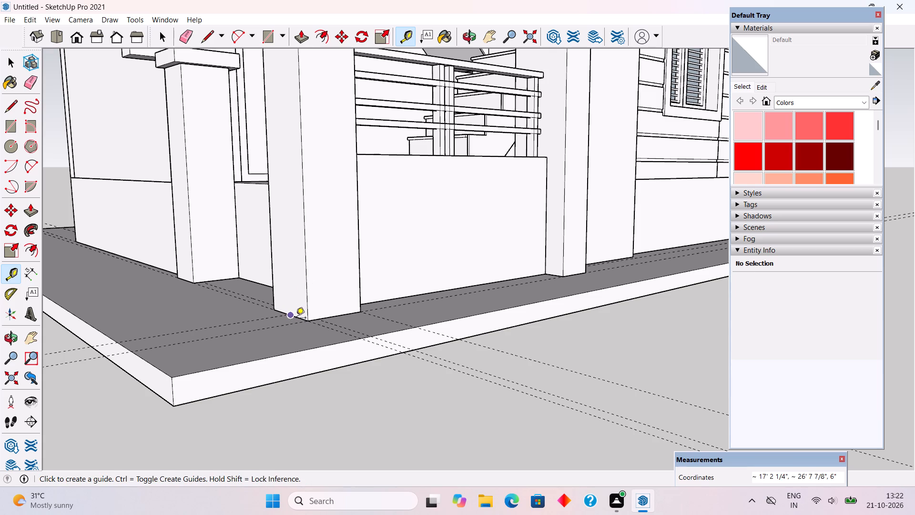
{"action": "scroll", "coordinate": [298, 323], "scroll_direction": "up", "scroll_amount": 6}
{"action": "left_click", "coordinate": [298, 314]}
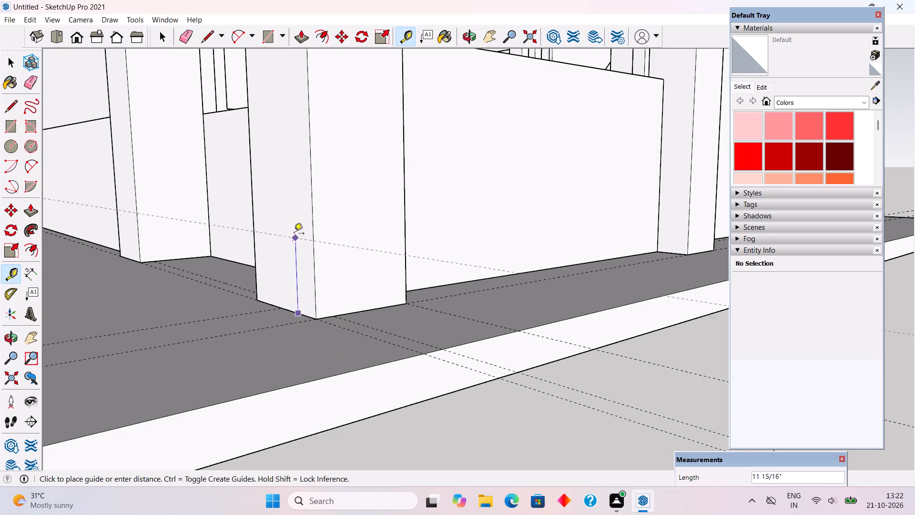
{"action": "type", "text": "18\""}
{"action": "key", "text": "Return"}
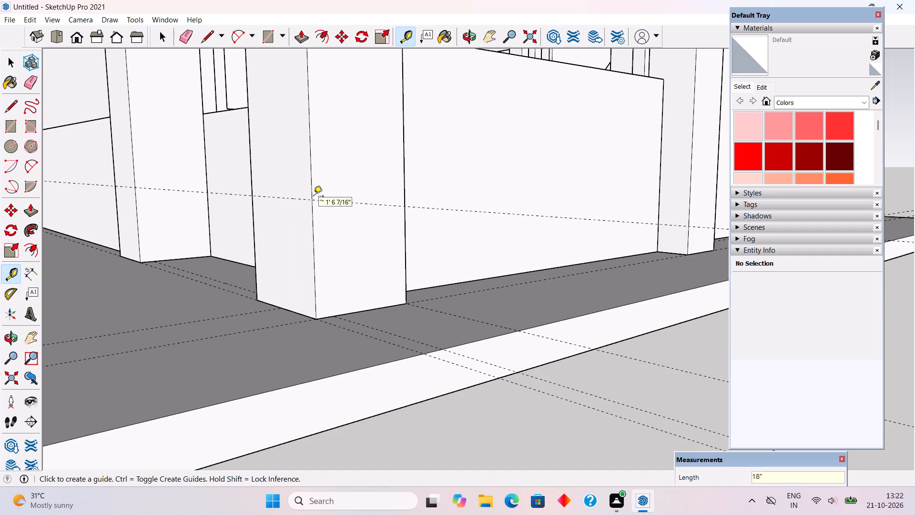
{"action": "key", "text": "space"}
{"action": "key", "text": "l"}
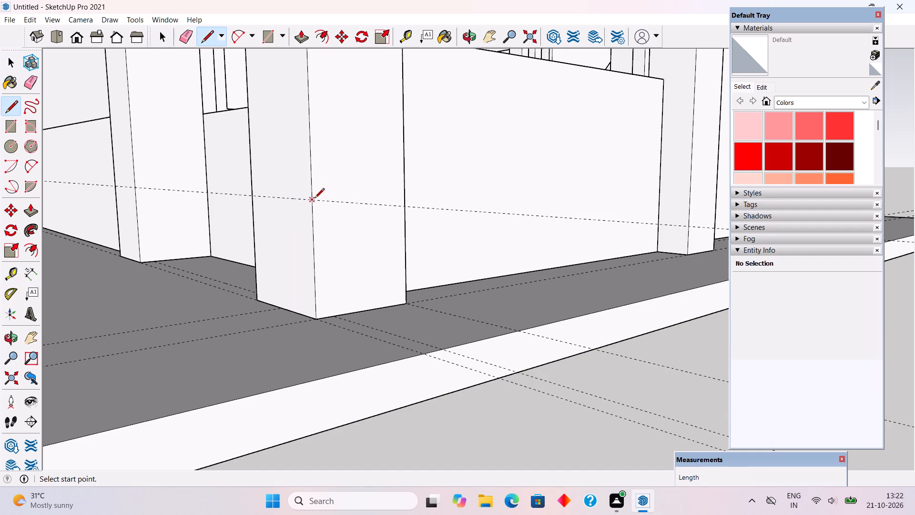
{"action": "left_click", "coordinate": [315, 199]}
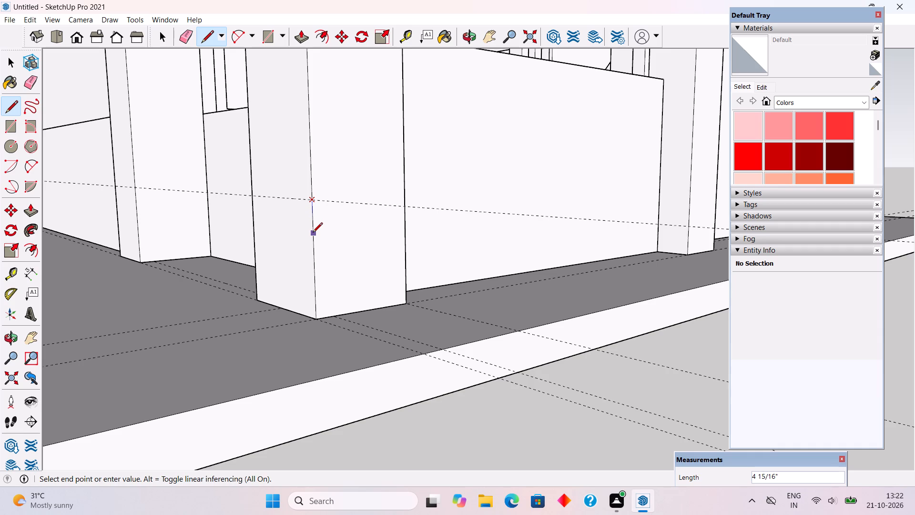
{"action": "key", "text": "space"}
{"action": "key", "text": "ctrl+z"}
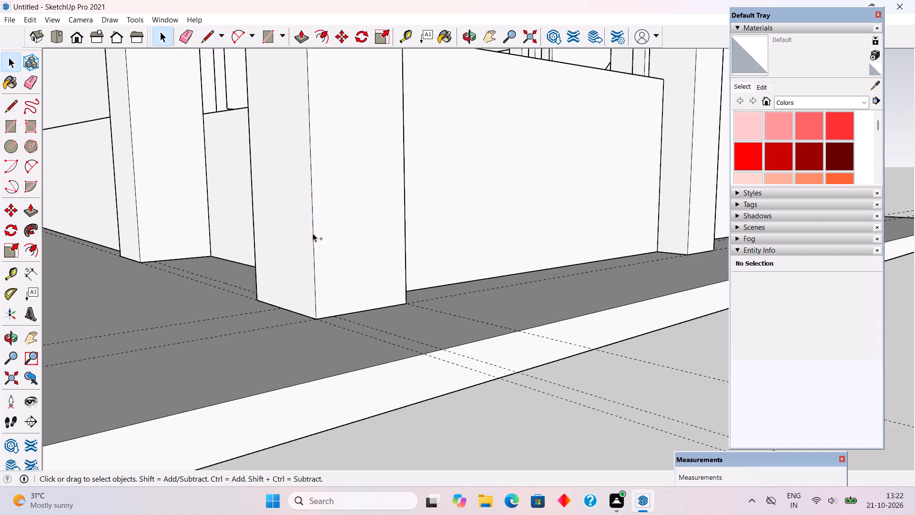
Place a guide line 2' above the bottom edge of the porch's front corner pillar.
{"action": "key", "text": "t"}
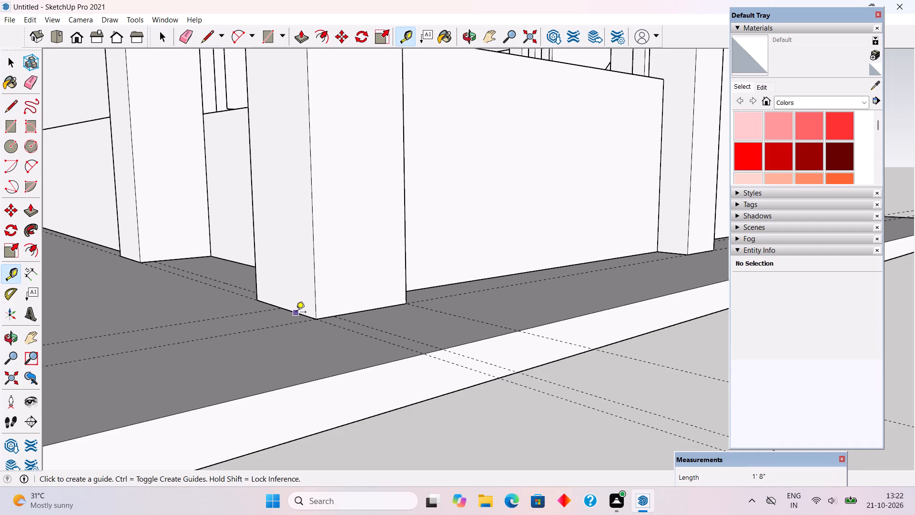
{"action": "left_click", "coordinate": [296, 313]}
{"action": "type", "text": "2'"}
{"action": "key", "text": "Return"}
{"action": "key", "text": "space"}
Draw a closed two-step profile from the guide on the pillar edge: 9" down, 1' out, 9" down, 1' out, then down to the slab and back.
{"action": "key", "text": "l"}
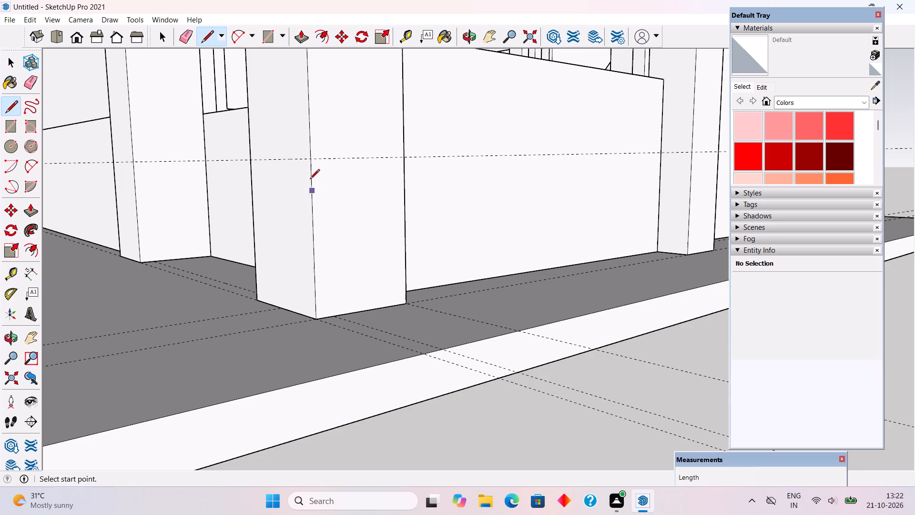
{"action": "left_click", "coordinate": [314, 161]}
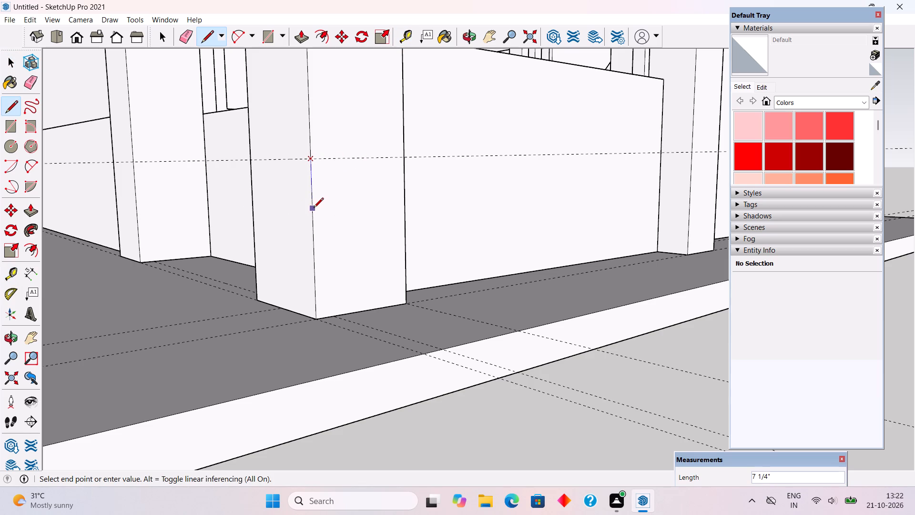
{"action": "key", "text": "9"}
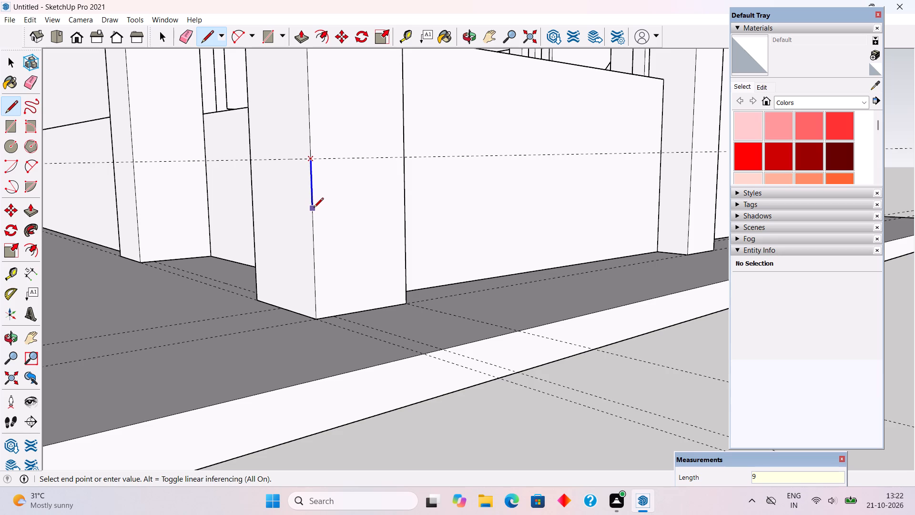
{"action": "key", "text": "shift+quotedbl"}
{"action": "key", "text": "Return"}
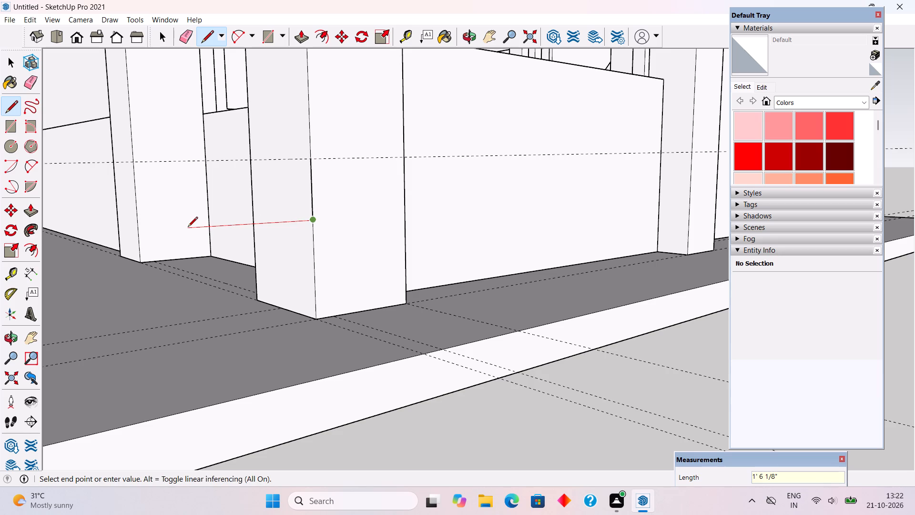
{"action": "key", "text": "1"}
{"action": "key", "text": "apostrophe"}
{"action": "key", "text": "Return"}
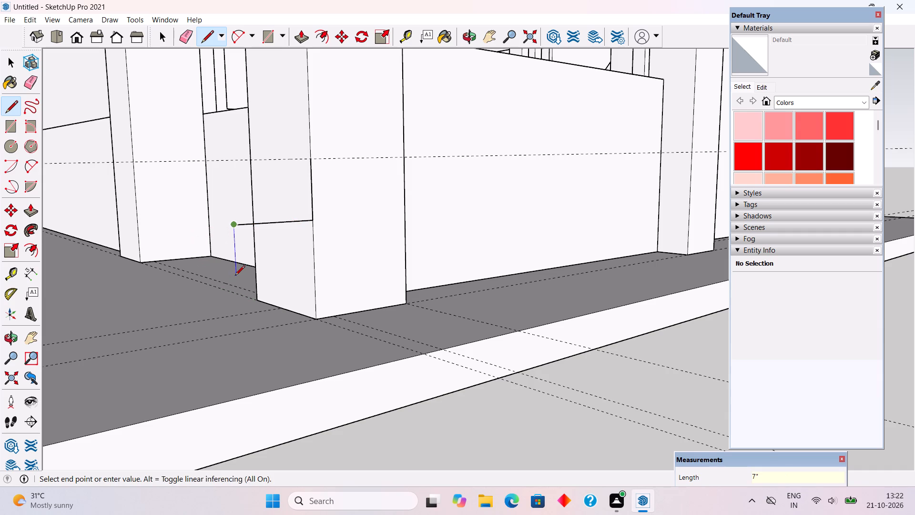
{"action": "type", "text": "9\""}
{"action": "key", "text": "Return"}
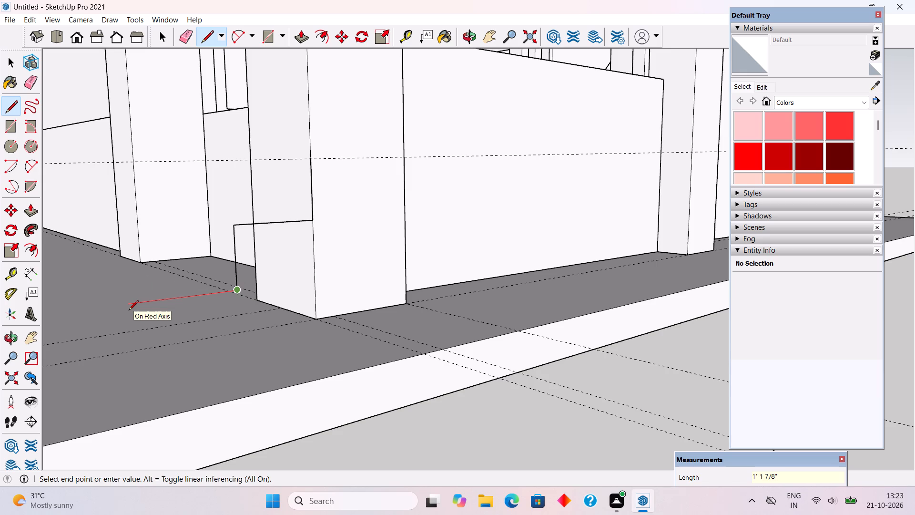
{"action": "type", "text": "1'"}
{"action": "key", "text": "Return"}
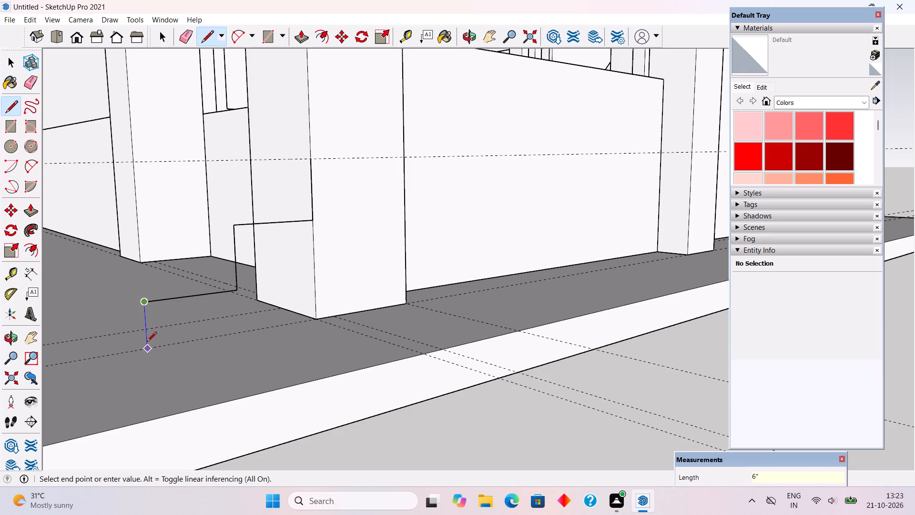
{"action": "left_click", "coordinate": [147, 345]}
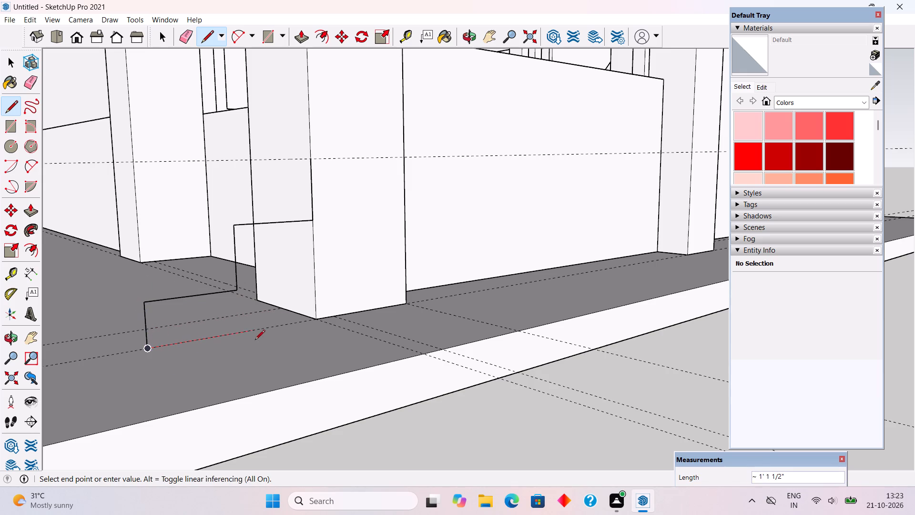
{"action": "left_click", "coordinate": [318, 320]}
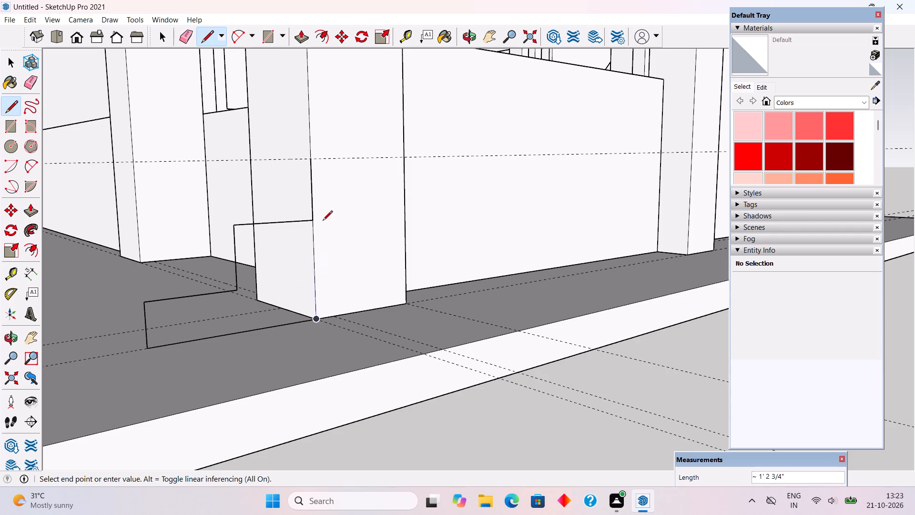
{"action": "left_click", "coordinate": [315, 224]}
Extrude the two-step profile 6' 11" across the opening to the other front porch pillar.
{"action": "middle_click_drag", "start_coordinate": [472, 314], "coordinate": [623, 322]}
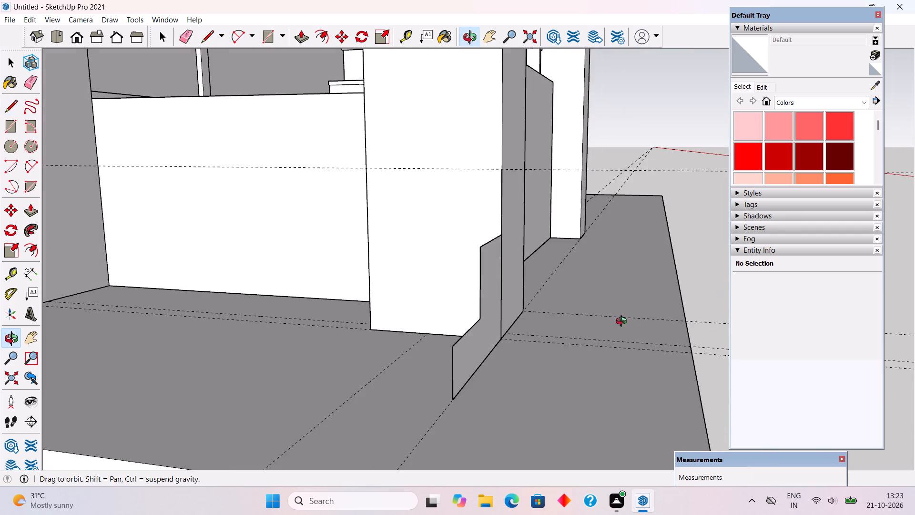
{"action": "middle_click_drag", "start_coordinate": [623, 322], "coordinate": [627, 322]}
{"action": "middle_click_drag", "start_coordinate": [400, 359], "coordinate": [569, 356]}
{"action": "key", "text": "p"}
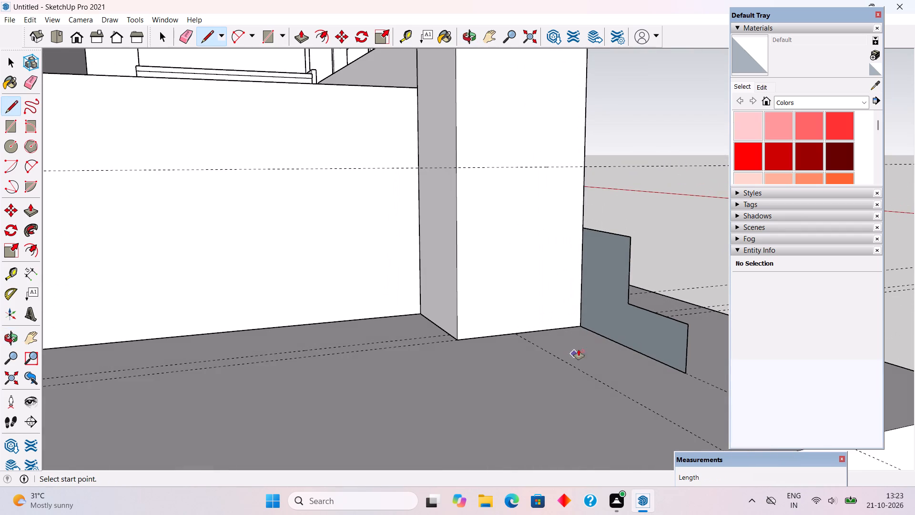
{"action": "left_click", "coordinate": [593, 316]}
{"action": "scroll", "coordinate": [481, 379], "scroll_direction": "down", "scroll_amount": 7}
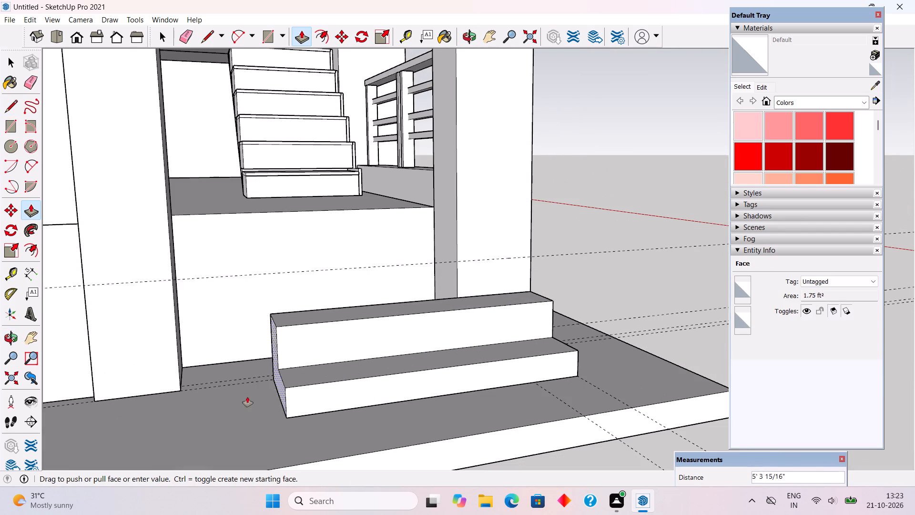
{"action": "left_click", "coordinate": [175, 278]}
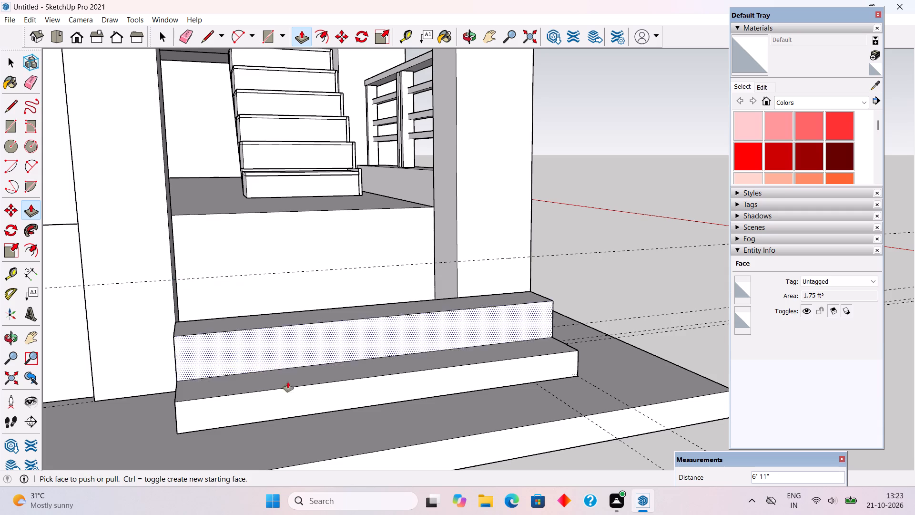
Draw a 1' line across the steps' end face at the corner pillar, separating the upper step from the lower one.
{"action": "middle_click_drag", "start_coordinate": [352, 407], "coordinate": [93, 404]}
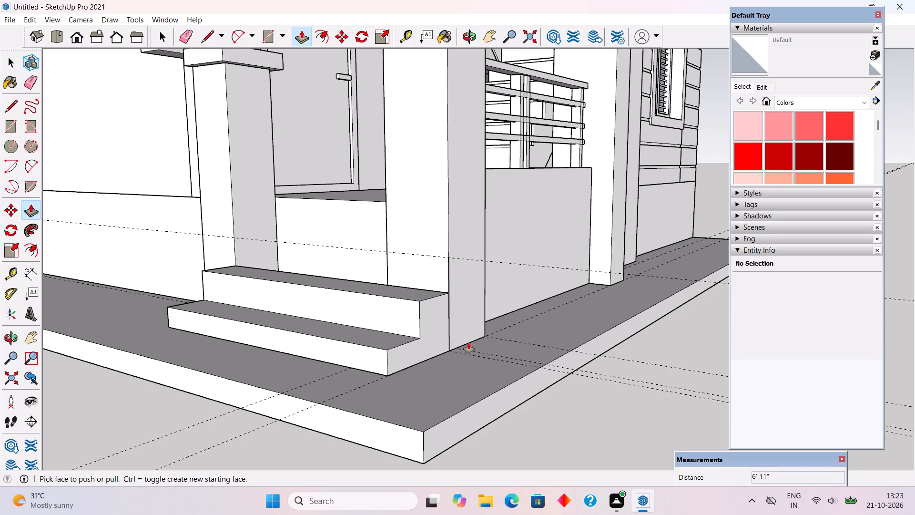
{"action": "scroll", "coordinate": [416, 319], "scroll_direction": "up", "scroll_amount": 3}
{"action": "key", "text": "l"}
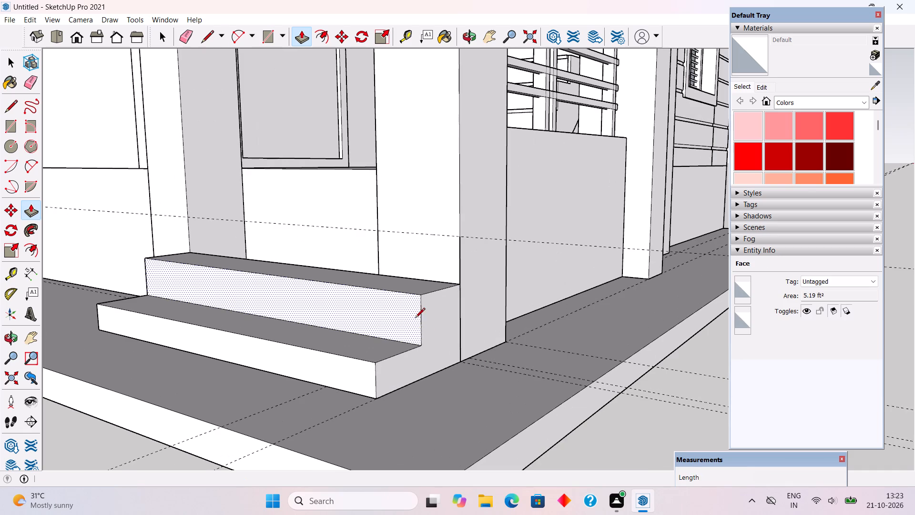
{"action": "left_click", "coordinate": [419, 344]}
{"action": "left_click", "coordinate": [459, 328]}
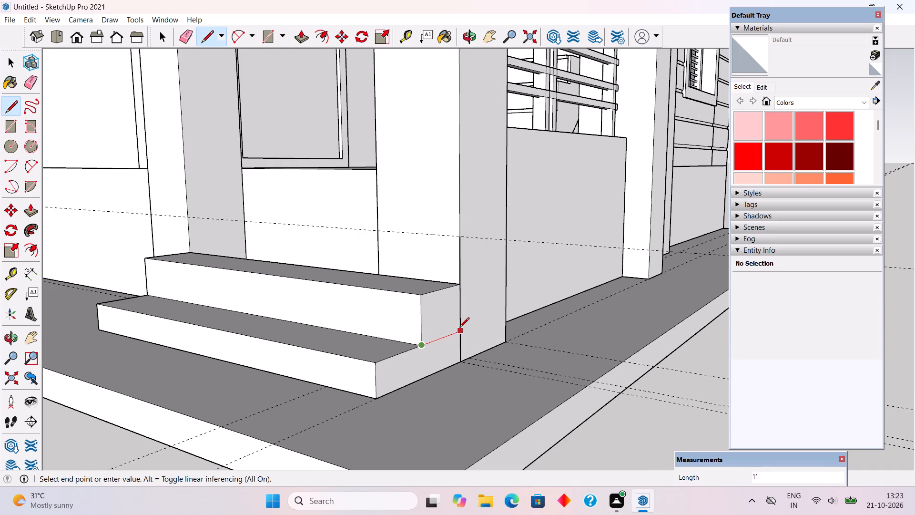
Pull the lower step's end face at the corner pillar outward by 6".
{"action": "key", "text": "p"}
{"action": "left_click", "coordinate": [447, 319]}
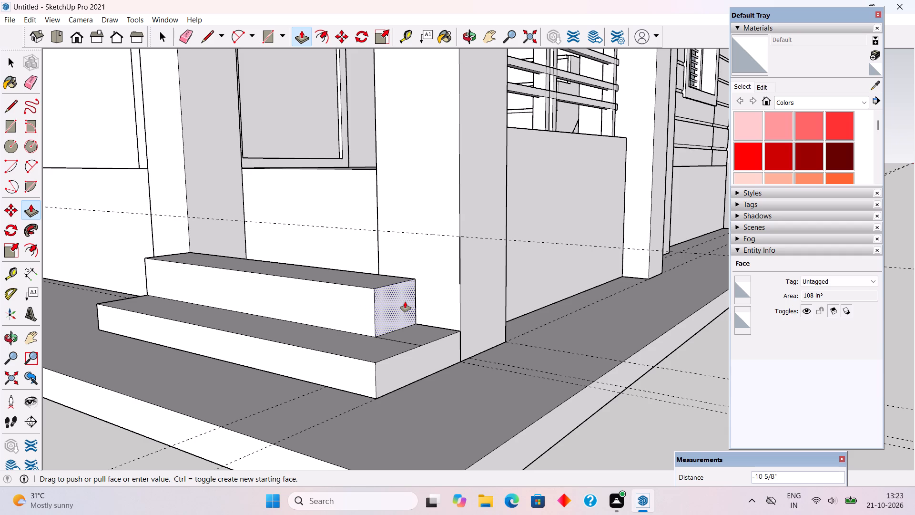
{"action": "left_click", "coordinate": [459, 280]}
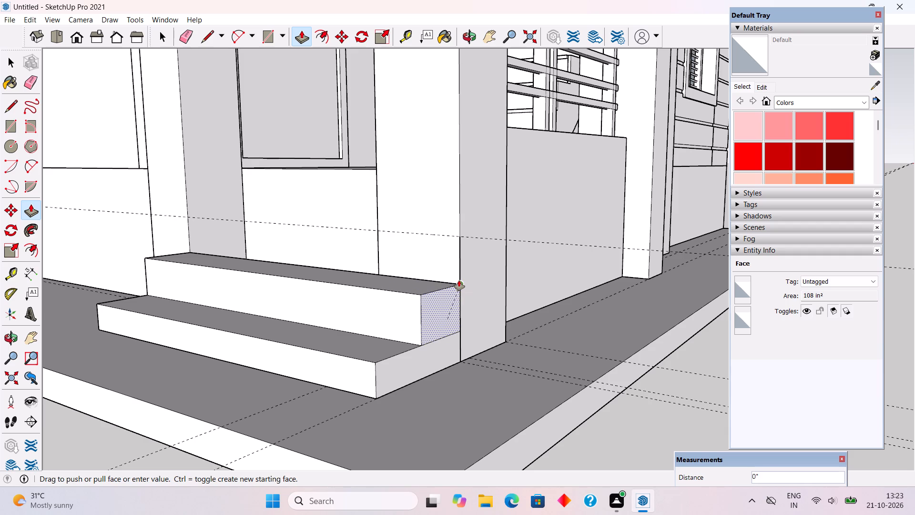
{"action": "left_click", "coordinate": [441, 352]}
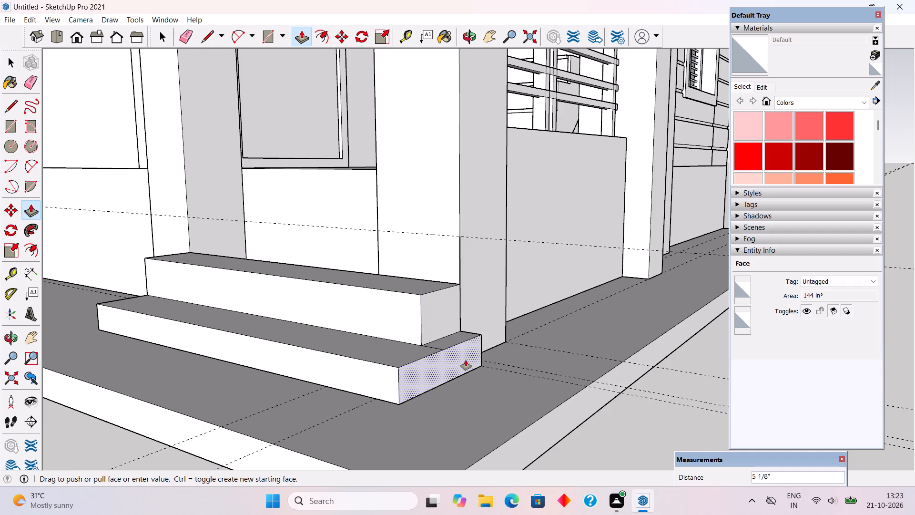
{"action": "type", "text": "6\""}
{"action": "key", "text": "Return"}
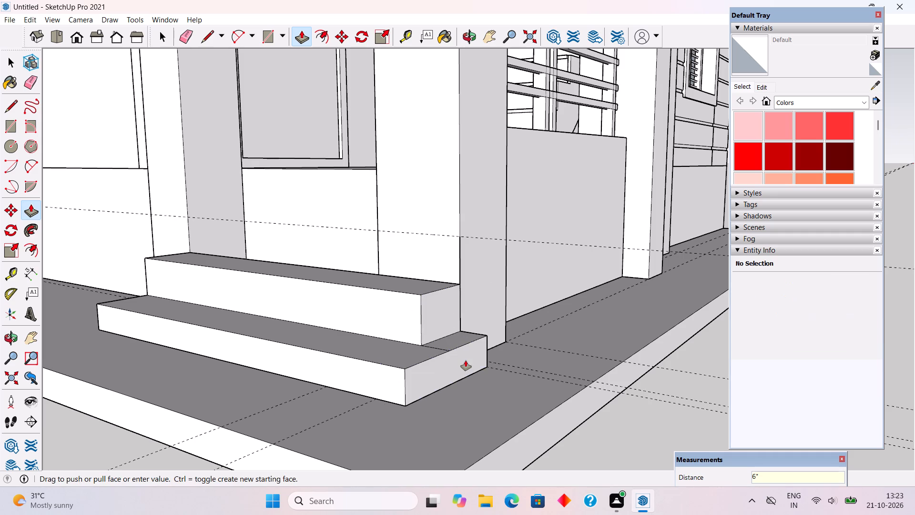
Draw 1' 3" lines down the pillars at both ends of the steps' back face, closing it off.
{"action": "middle_click_drag", "start_coordinate": [364, 309], "coordinate": [542, 444]}
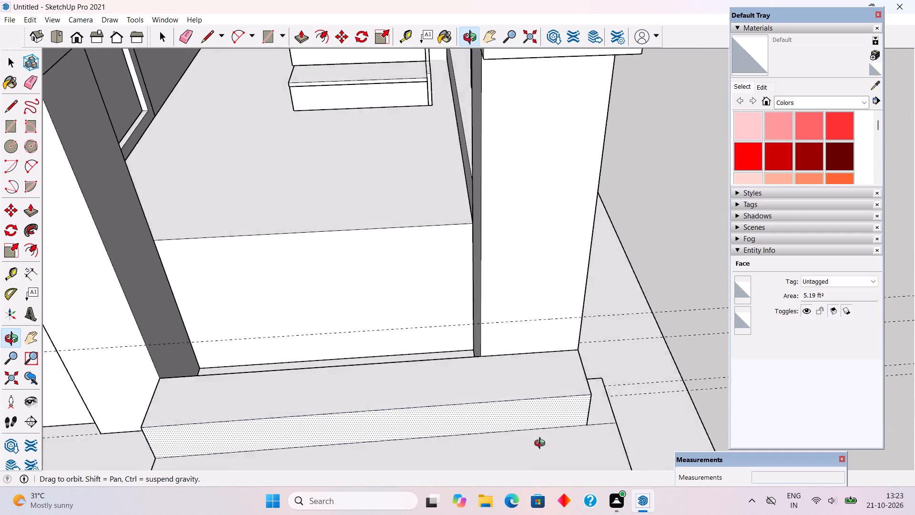
{"action": "middle_click_drag", "start_coordinate": [542, 444], "coordinate": [477, 508]}
{"action": "scroll", "coordinate": [322, 283], "scroll_direction": "up", "scroll_amount": 5}
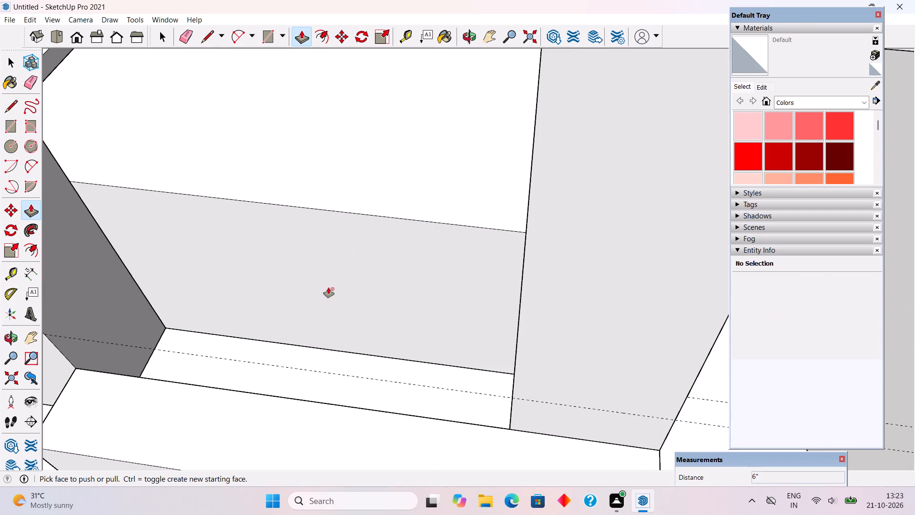
{"action": "middle_click_drag", "start_coordinate": [331, 366], "coordinate": [301, 512]}
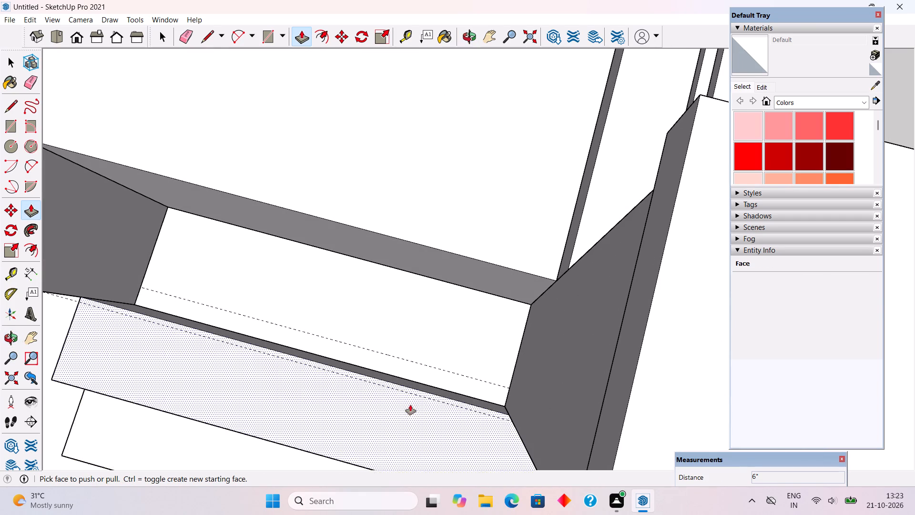
{"action": "middle_click_drag", "start_coordinate": [437, 71], "coordinate": [426, 168]}
{"action": "scroll", "coordinate": [375, 318], "scroll_direction": "up", "scroll_amount": 3}
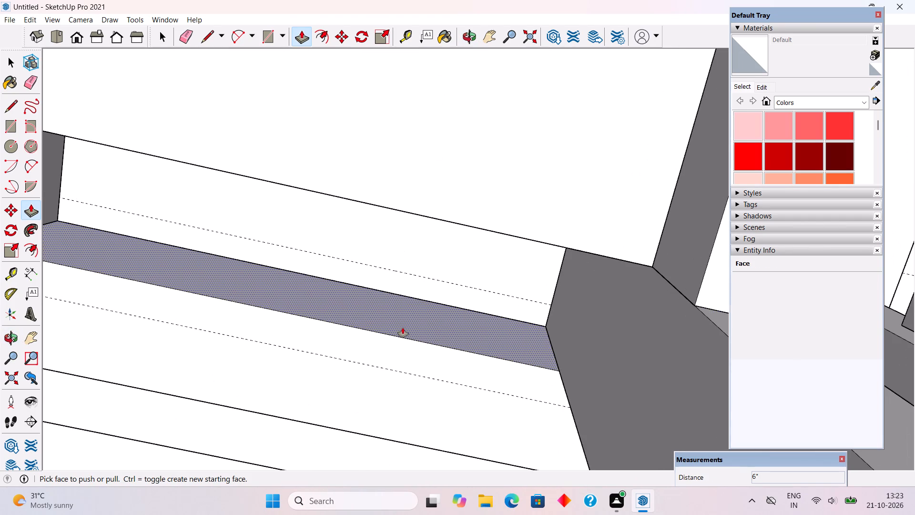
{"action": "key", "text": "l"}
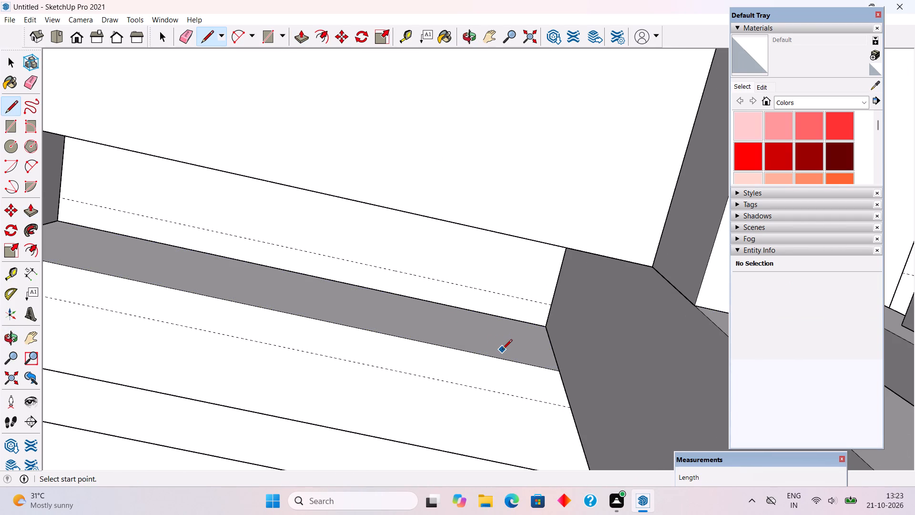
{"action": "left_click", "coordinate": [558, 371]}
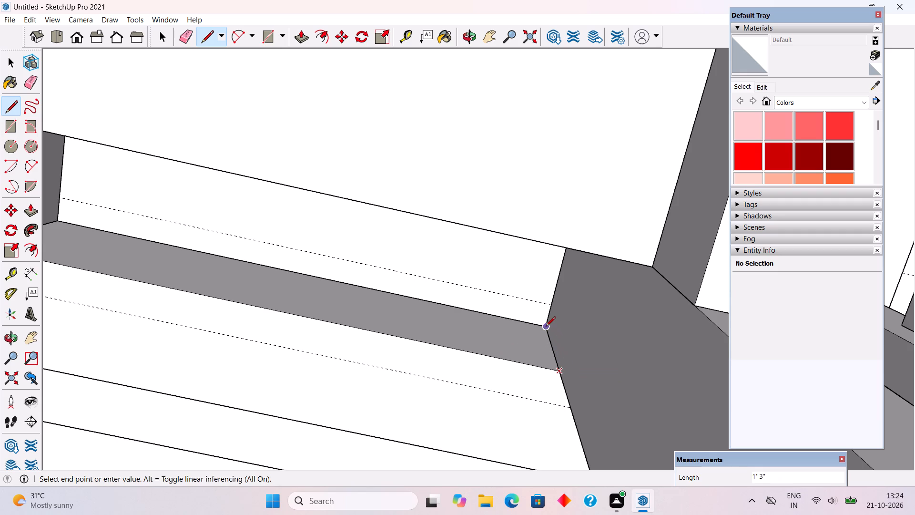
{"action": "left_click", "coordinate": [546, 327]}
{"action": "scroll", "coordinate": [546, 328], "scroll_direction": "down", "scroll_amount": 2}
{"action": "scroll", "coordinate": [546, 329], "scroll_direction": "up", "scroll_amount": 1}
{"action": "scroll", "coordinate": [546, 329], "scroll_direction": "down", "scroll_amount": 2}
{"action": "scroll", "coordinate": [137, 268], "scroll_direction": "up", "scroll_amount": 1}
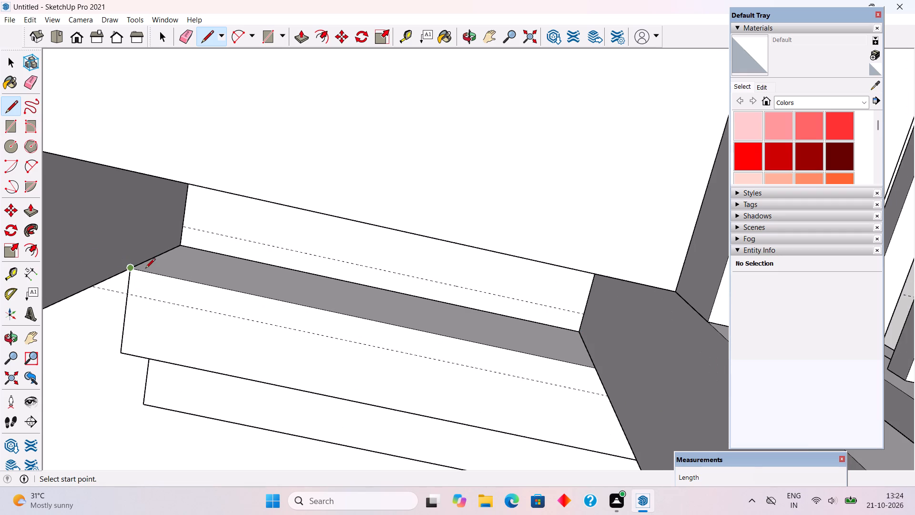
{"action": "left_click", "coordinate": [133, 265]}
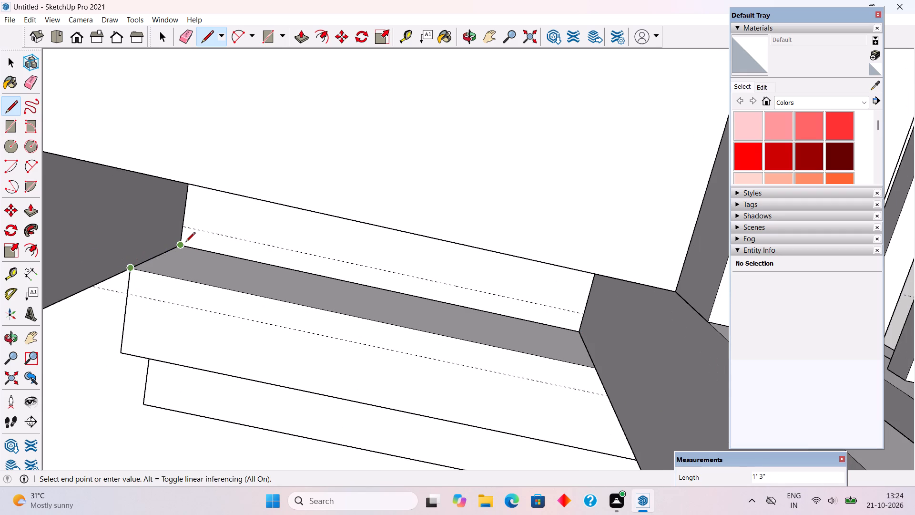
{"action": "left_click", "coordinate": [185, 243]}
Pull the steps' back face between the pillars back to the porch wall, filling the gap.
{"action": "key", "text": "p"}
{"action": "left_click", "coordinate": [198, 270]}
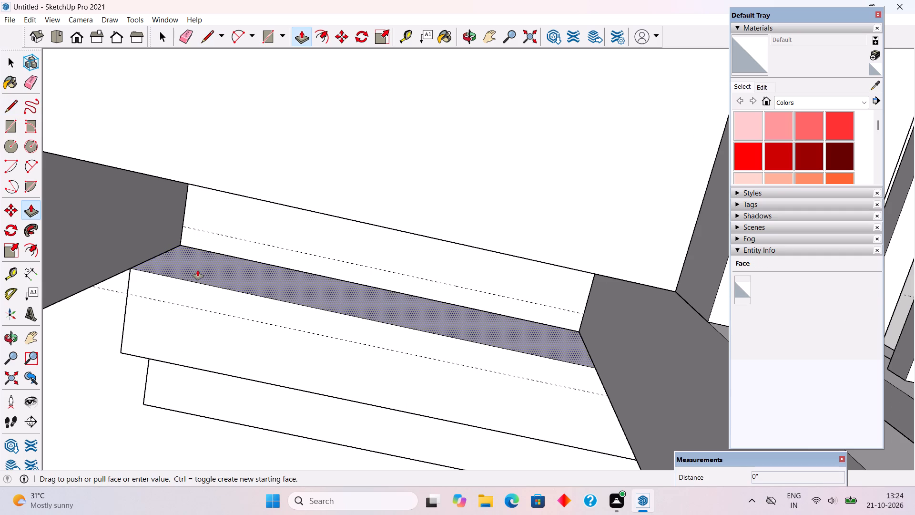
{"action": "left_click", "coordinate": [316, 209]}
{"action": "key", "text": "space"}
Delete the leftover 6" edge on the lower step's tread near the corner pillar.
{"action": "scroll", "coordinate": [355, 303], "scroll_direction": "down", "scroll_amount": 5}
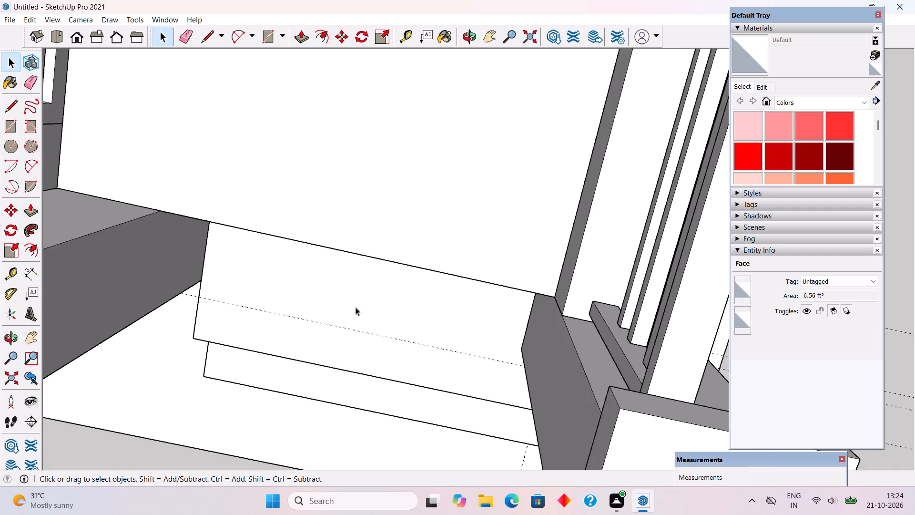
{"action": "middle_click_drag", "start_coordinate": [363, 325], "coordinate": [401, 95]}
{"action": "scroll", "coordinate": [400, 90], "scroll_direction": "down", "scroll_amount": 3}
{"action": "middle_click_drag", "start_coordinate": [455, 305], "coordinate": [419, 225]}
{"action": "scroll", "coordinate": [517, 371], "scroll_direction": "up", "scroll_amount": 5}
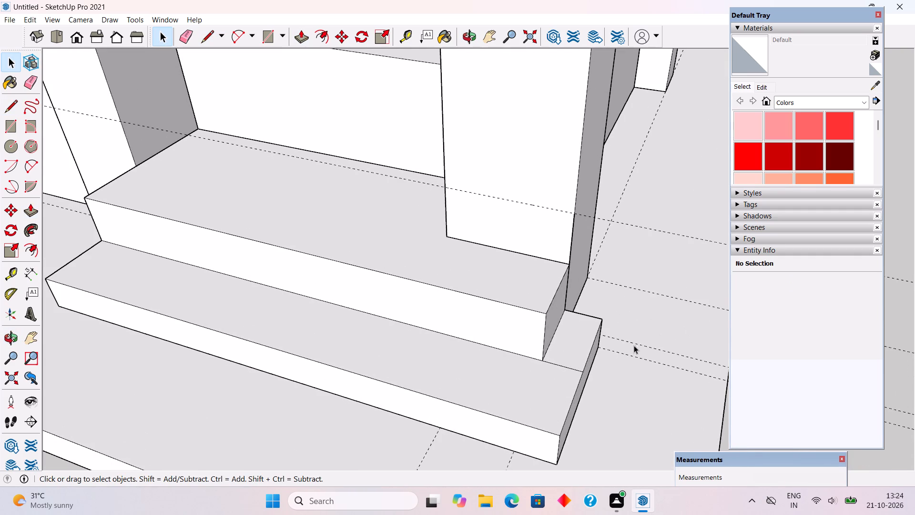
{"action": "left_click", "coordinate": [571, 369]}
{"action": "key", "text": "Delete"}
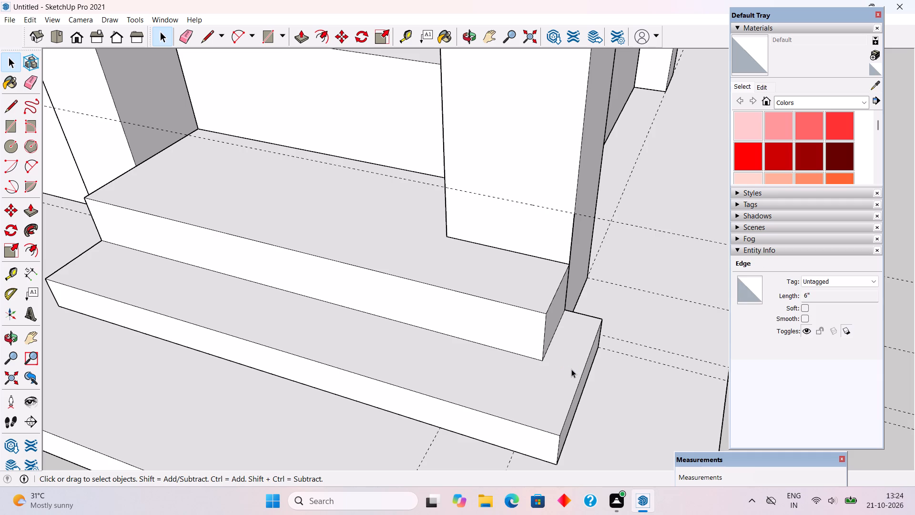
Raise the lower step's tread by 2".
{"action": "triple_click", "coordinate": [571, 369]}
{"action": "middle_click_drag", "start_coordinate": [560, 363], "coordinate": [357, 259]}
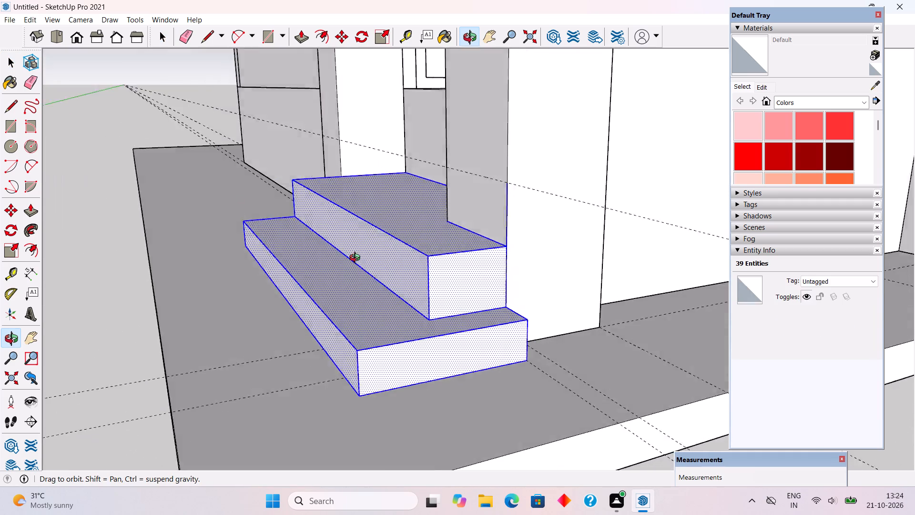
{"action": "middle_click_drag", "start_coordinate": [357, 259], "coordinate": [321, 270]}
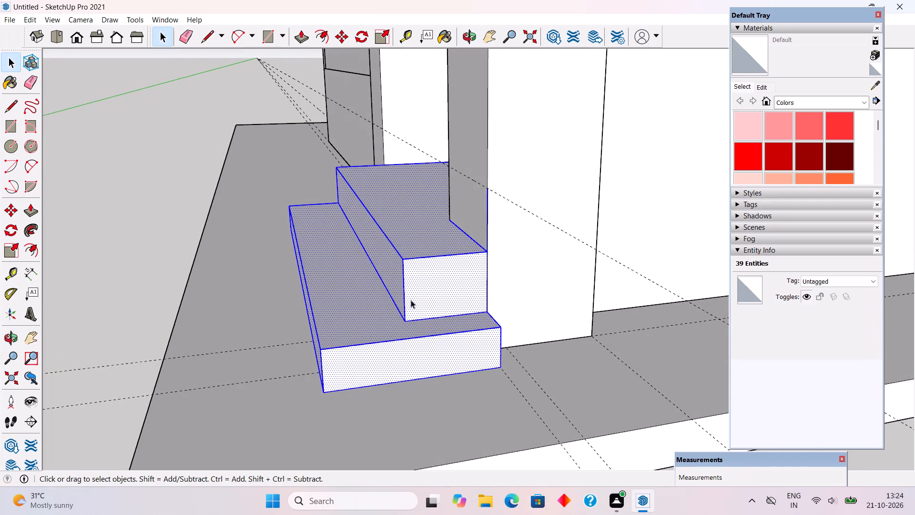
{"action": "scroll", "coordinate": [411, 301], "scroll_direction": "up", "scroll_amount": 2}
{"action": "left_click", "coordinate": [426, 328]}
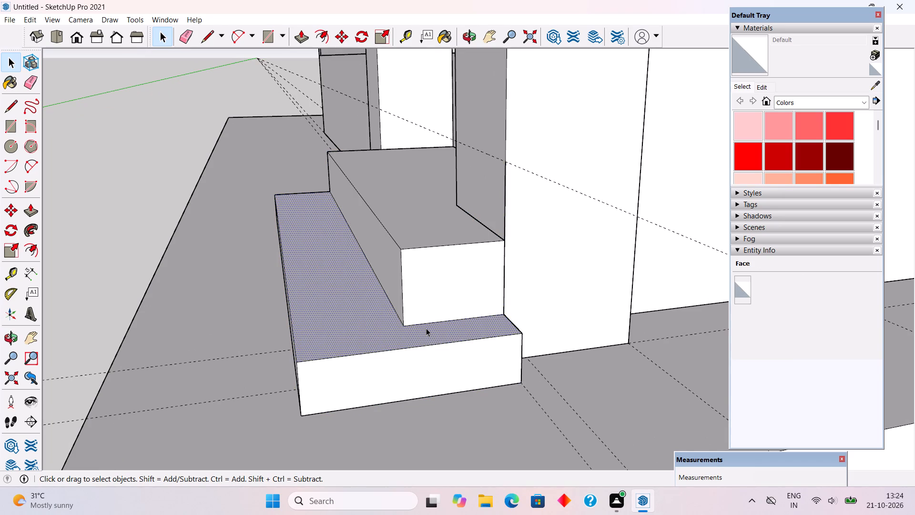
{"action": "key", "text": "p"}
{"action": "left_click", "coordinate": [426, 328]}
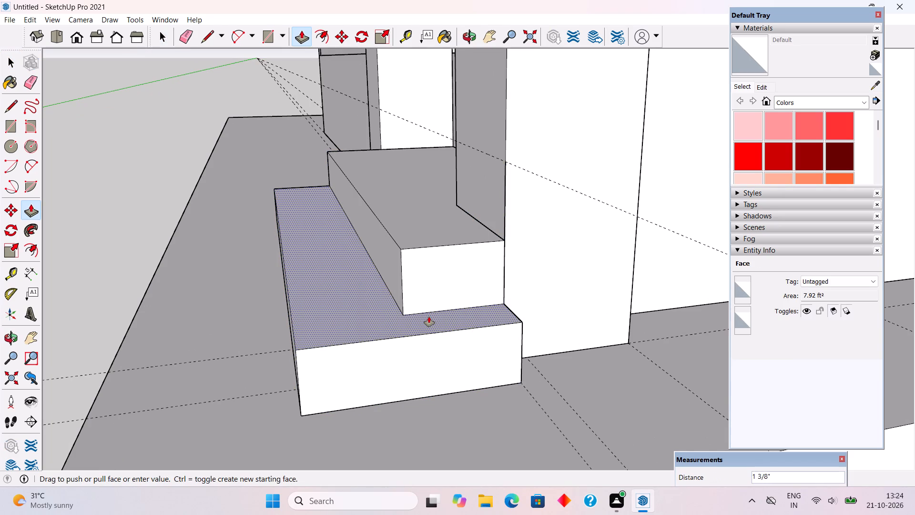
{"action": "type", "text": "2\""}
{"action": "key", "text": "Return"}
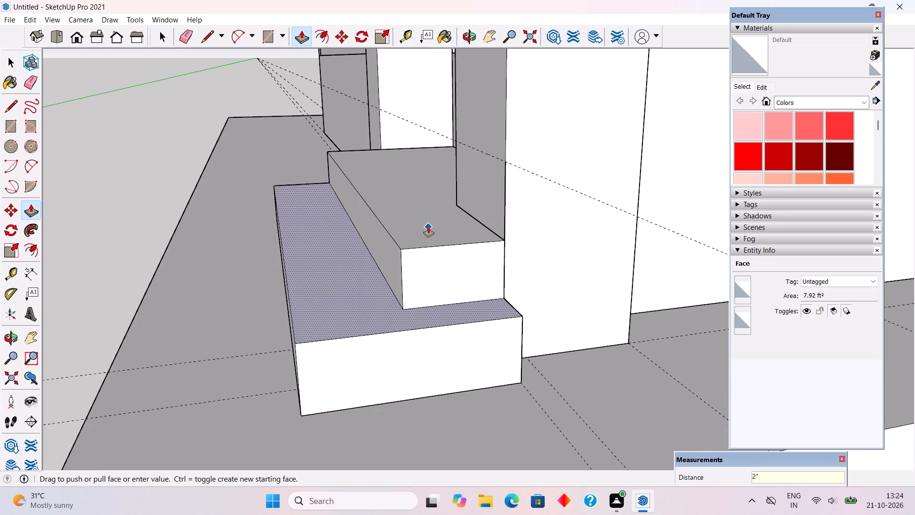
Raise the upper step's tread by 2".
{"action": "key", "text": "space"}
{"action": "left_click", "coordinate": [428, 227]}
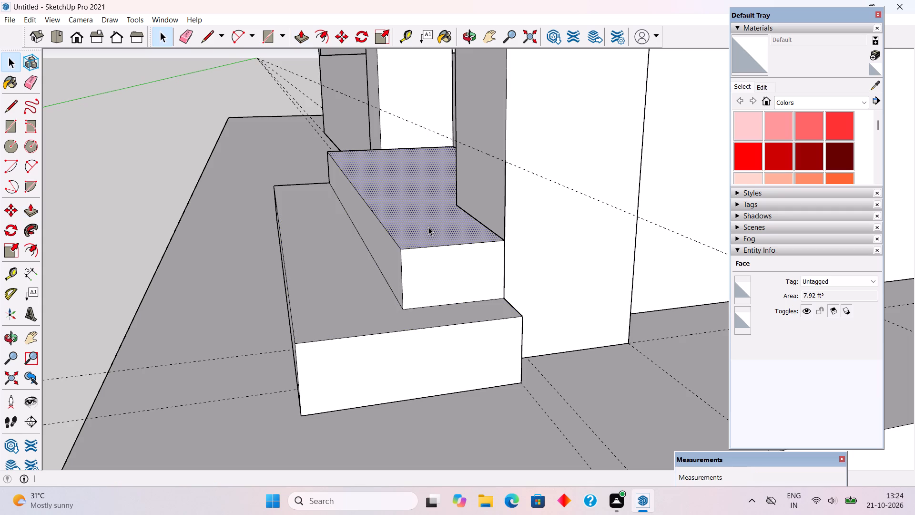
{"action": "key", "text": "p"}
{"action": "left_click", "coordinate": [428, 227]}
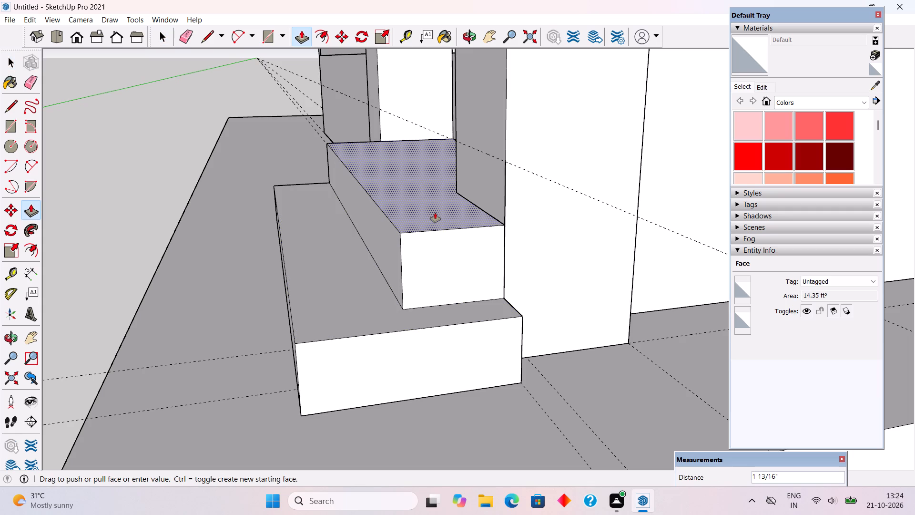
{"action": "type", "text": "2\""}
{"action": "key", "text": "Return"}
{"action": "key", "text": "space"}
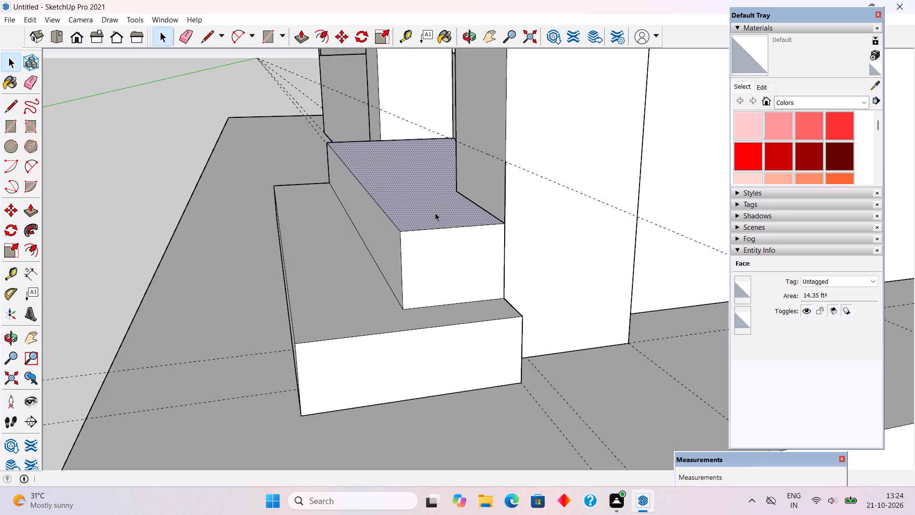
Pull the lower step's end face at the corner pillar outward by another 4".
{"action": "scroll", "coordinate": [435, 222], "scroll_direction": "down", "scroll_amount": 4}
{"action": "scroll", "coordinate": [436, 261], "scroll_direction": "down", "scroll_amount": 4}
{"action": "left_click", "coordinate": [445, 294]}
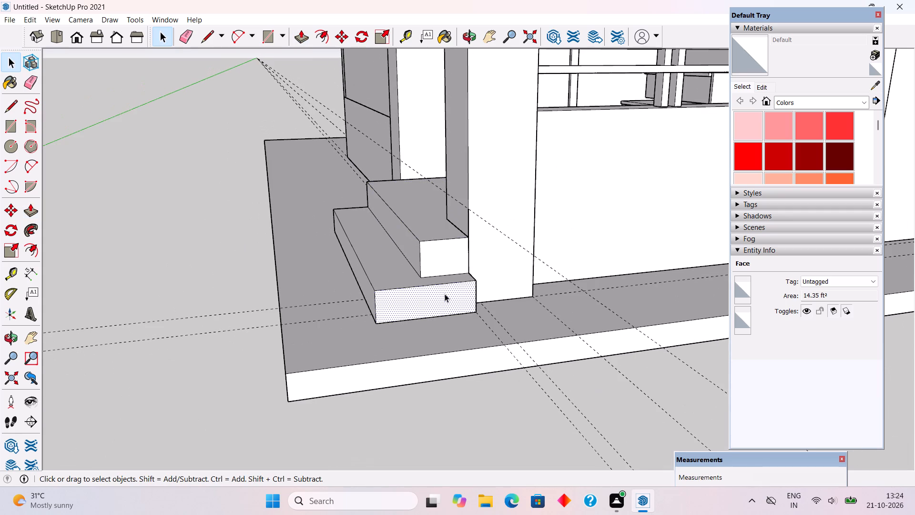
{"action": "key", "text": "p"}
{"action": "left_click", "coordinate": [445, 294]}
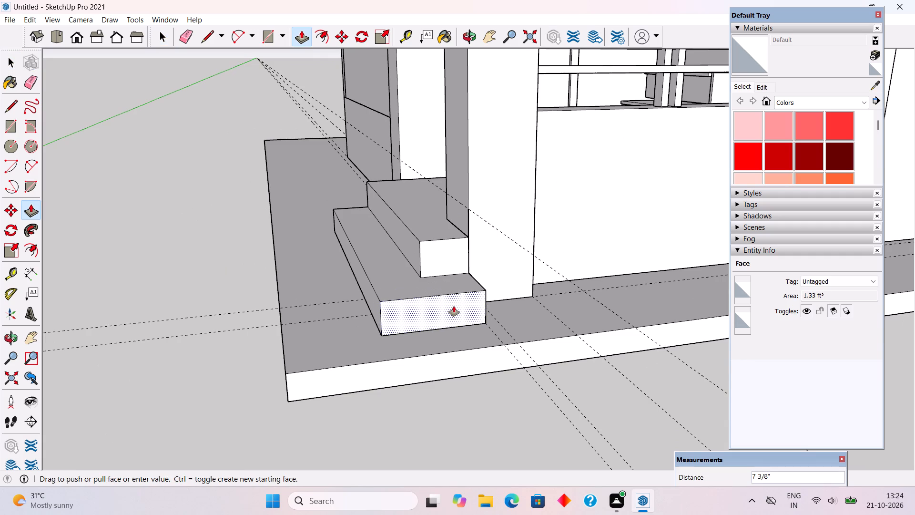
{"action": "type", "text": "4\""}
{"action": "key", "text": "Return"}
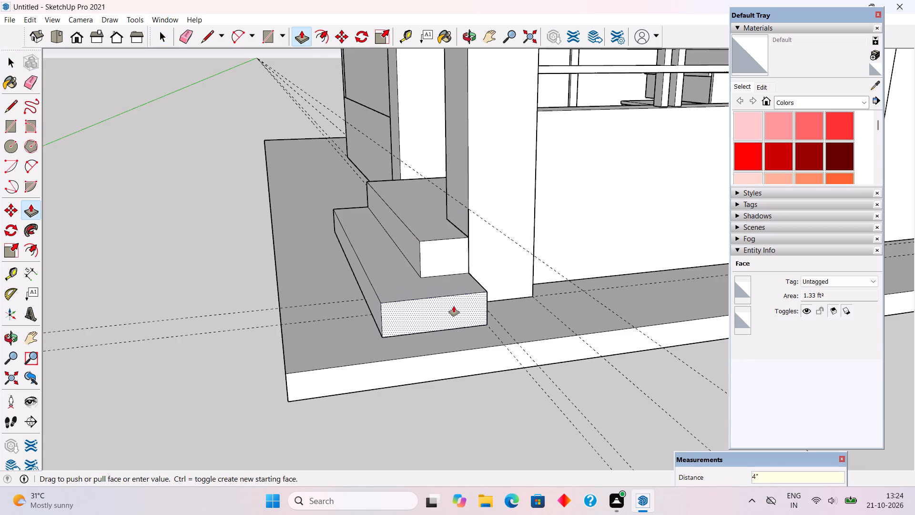
{"action": "key", "text": "space"}
Group all the geometry of the two entrance steps together.
{"action": "triple_click", "coordinate": [425, 257]}
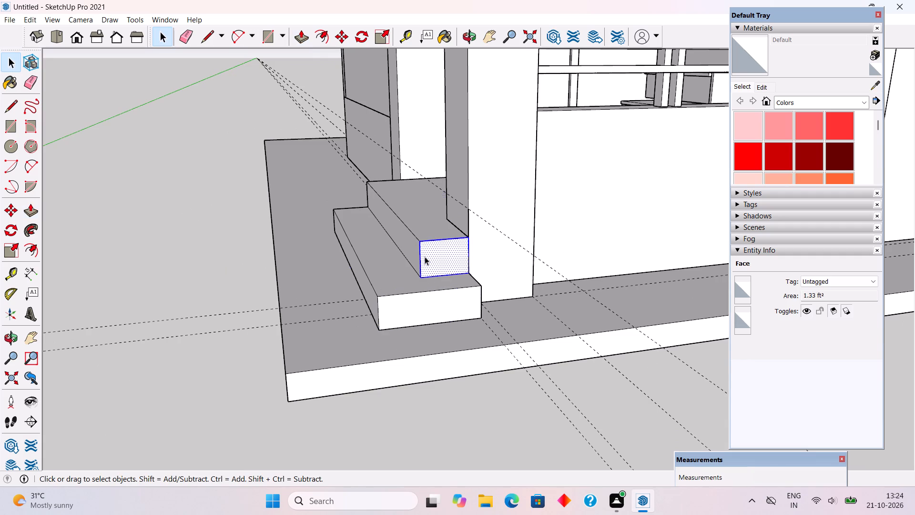
{"action": "right_click", "coordinate": [425, 257]}
{"action": "left_click", "coordinate": [468, 357]}
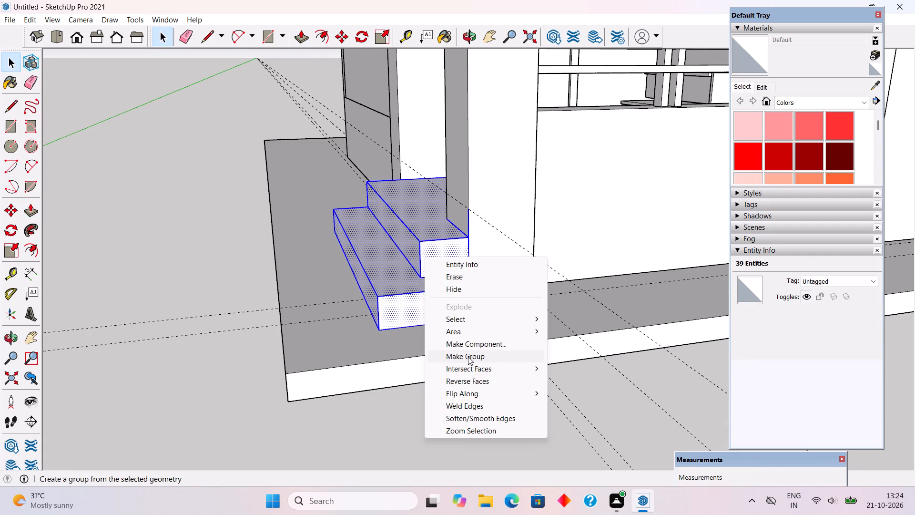
{"action": "left_click", "coordinate": [484, 414]}
Place a horizontal guide on the porch floor's riser, 10" above the upper step's back edge.
{"action": "middle_click_drag", "start_coordinate": [321, 365], "coordinate": [526, 398]}
{"action": "middle_click_drag", "start_coordinate": [541, 397], "coordinate": [548, 396]}
{"action": "scroll", "coordinate": [548, 396], "scroll_direction": "down", "scroll_amount": 3}
{"action": "middle_click_drag", "start_coordinate": [550, 385], "coordinate": [570, 396]}
{"action": "scroll", "coordinate": [548, 372], "scroll_direction": "up", "scroll_amount": 5}
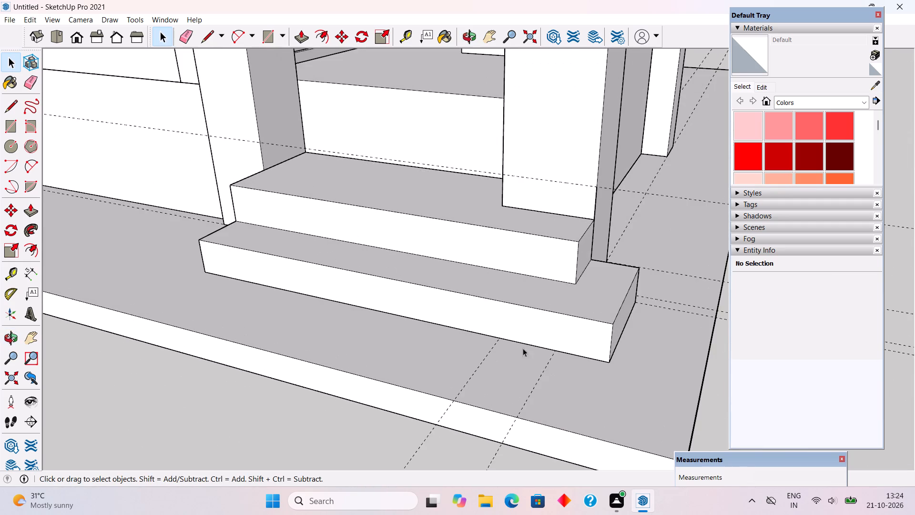
{"action": "scroll", "coordinate": [370, 246], "scroll_direction": "down", "scroll_amount": 4}
{"action": "middle_click_drag", "start_coordinate": [367, 250], "coordinate": [521, 260]}
{"action": "scroll", "coordinate": [423, 195], "scroll_direction": "up", "scroll_amount": 5}
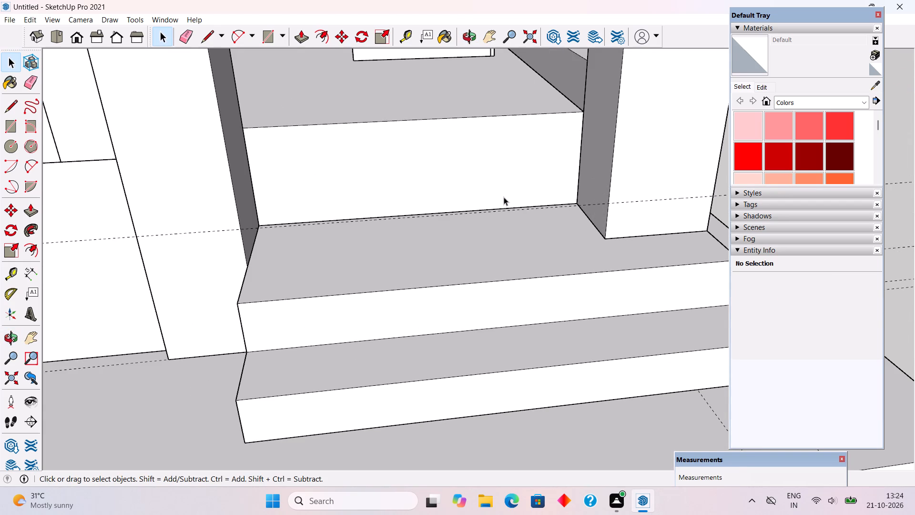
{"action": "key", "text": "t"}
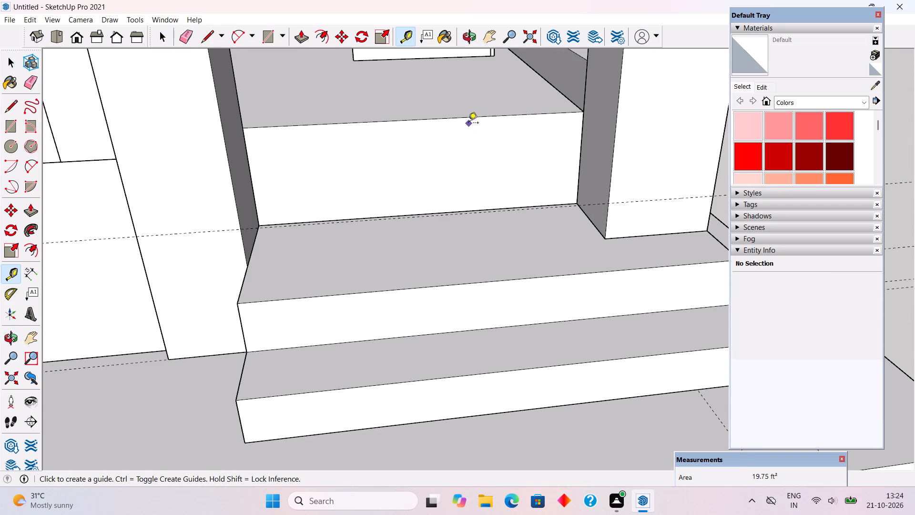
{"action": "scroll", "coordinate": [445, 217], "scroll_direction": "up", "scroll_amount": 10}
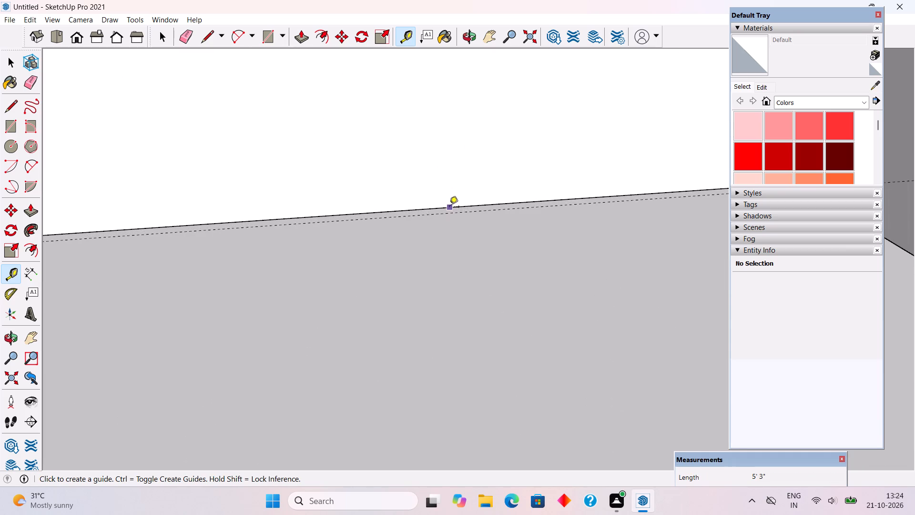
{"action": "left_click", "coordinate": [449, 207]}
{"action": "scroll", "coordinate": [443, 181], "scroll_direction": "down", "scroll_amount": 9}
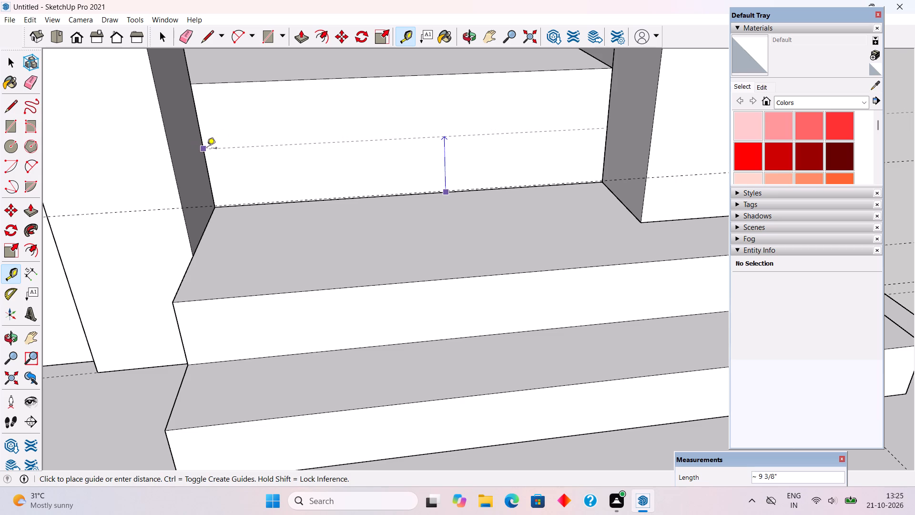
{"action": "type", "text": "10"}
{"action": "key", "text": "shift+quotedbl"}
{"action": "key", "text": "Return"}
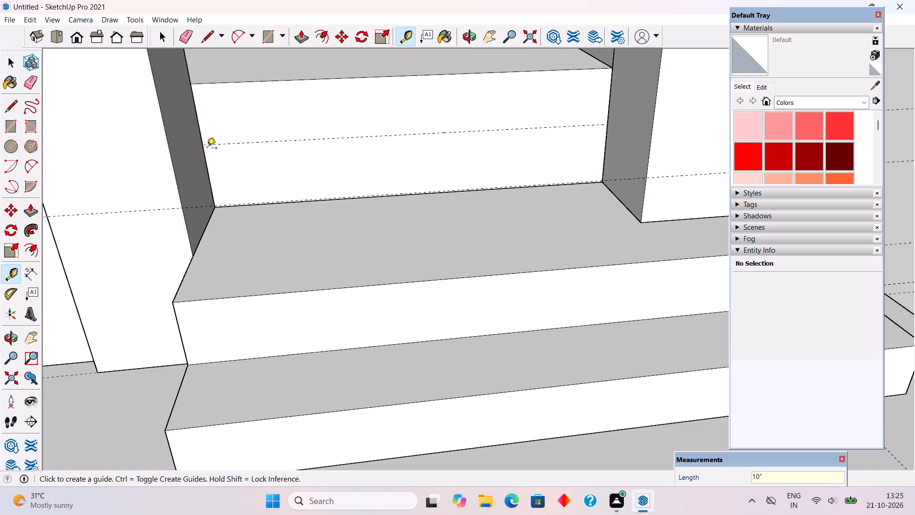
Draw a 10" high rectangle on the porch riser between the two pillars, from the guide down to the upper step.
{"action": "key", "text": "space"}
{"action": "key", "text": "r"}
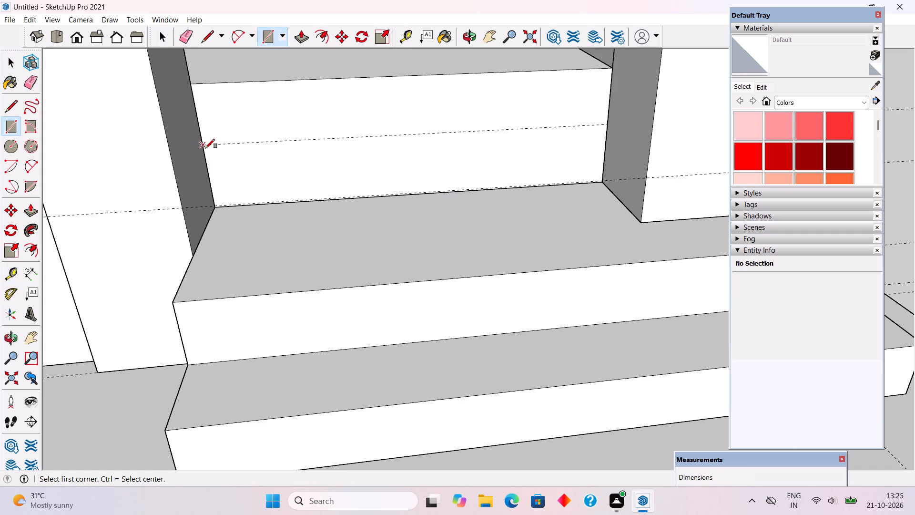
{"action": "left_click", "coordinate": [204, 147]}
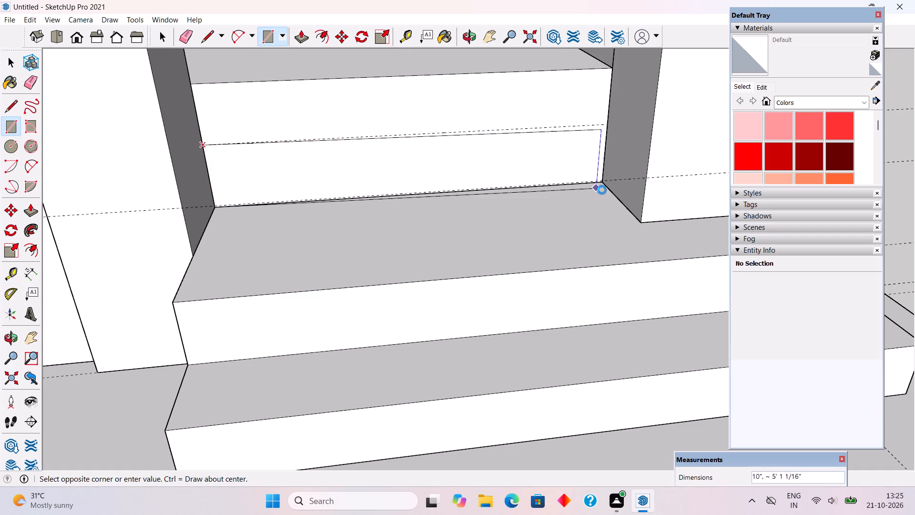
{"action": "left_click", "coordinate": [602, 181]}
Pull the 10" high rectangle outward until it is flush with the pillars' front faces, forming a third step.
{"action": "key", "text": "bracketleft"}
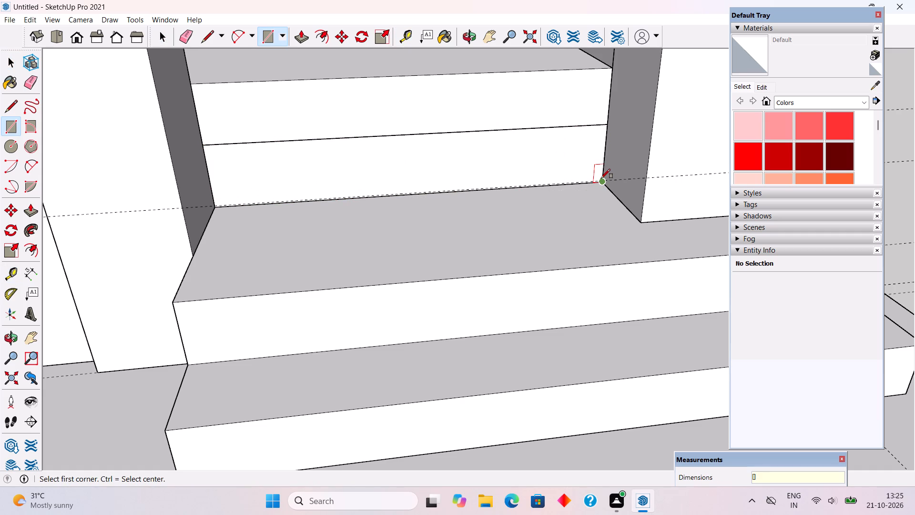
{"action": "key", "text": "p"}
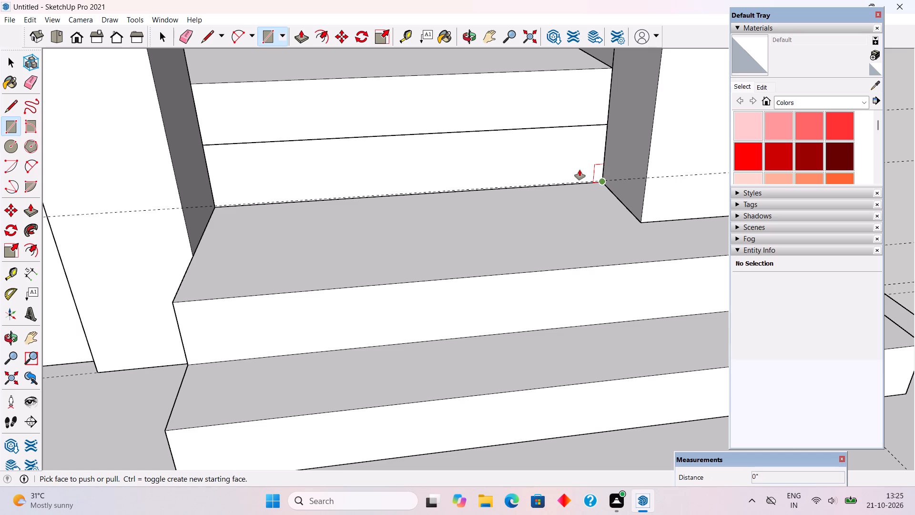
{"action": "left_click", "coordinate": [579, 170]}
{"action": "left_click", "coordinate": [672, 162]}
{"action": "key", "text": "space"}
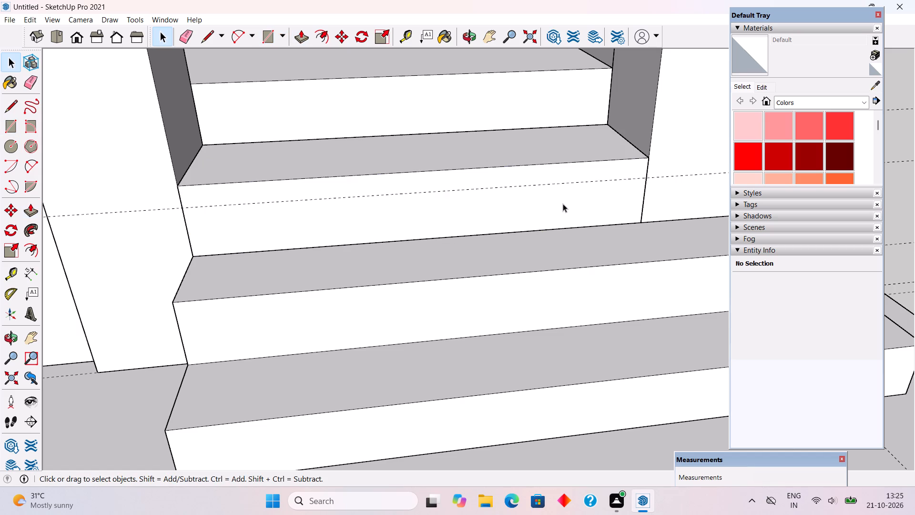
Group the third step between the pillars as its own object.
{"action": "triple_click", "coordinate": [563, 204]}
{"action": "right_click", "coordinate": [563, 204]}
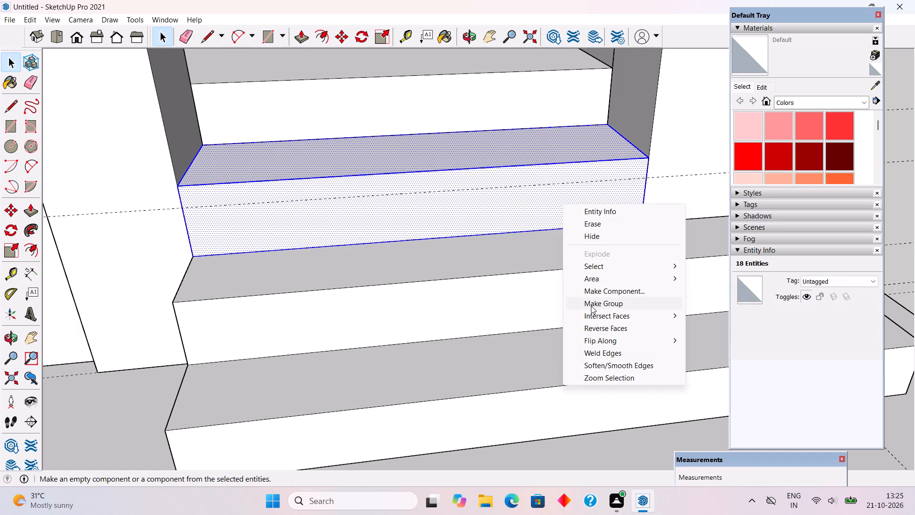
{"action": "left_click", "coordinate": [591, 306]}
{"action": "scroll", "coordinate": [591, 298], "scroll_direction": "down", "scroll_amount": 16}
{"action": "left_click", "coordinate": [648, 187]}
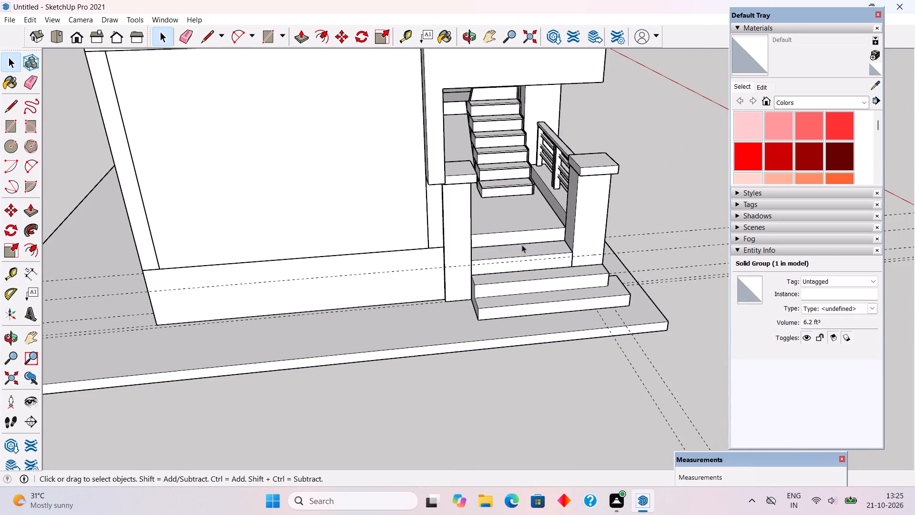
Open the third step's group and push its front face back by 1'.
{"action": "middle_click_drag", "start_coordinate": [515, 243], "coordinate": [354, 185]}
{"action": "scroll", "coordinate": [353, 191], "scroll_direction": "up", "scroll_amount": 3}
{"action": "scroll", "coordinate": [473, 245], "scroll_direction": "up", "scroll_amount": 1}
{"action": "middle_click_drag", "start_coordinate": [514, 232], "coordinate": [474, 201]}
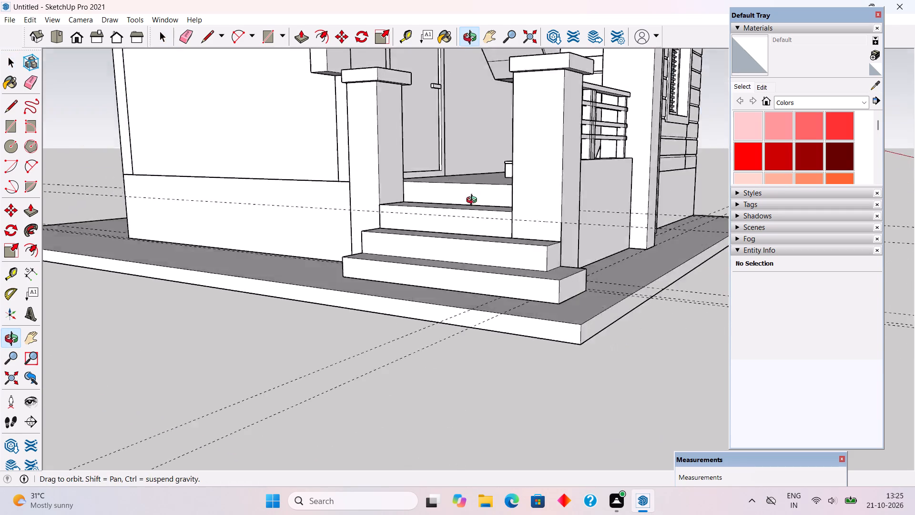
{"action": "middle_click_drag", "start_coordinate": [474, 201], "coordinate": [431, 193]}
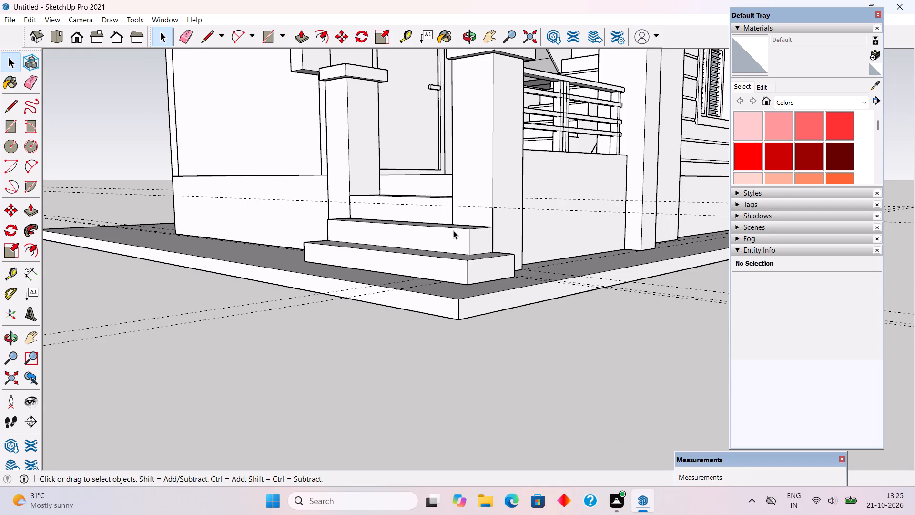
{"action": "middle_click_drag", "start_coordinate": [487, 287], "coordinate": [519, 309]}
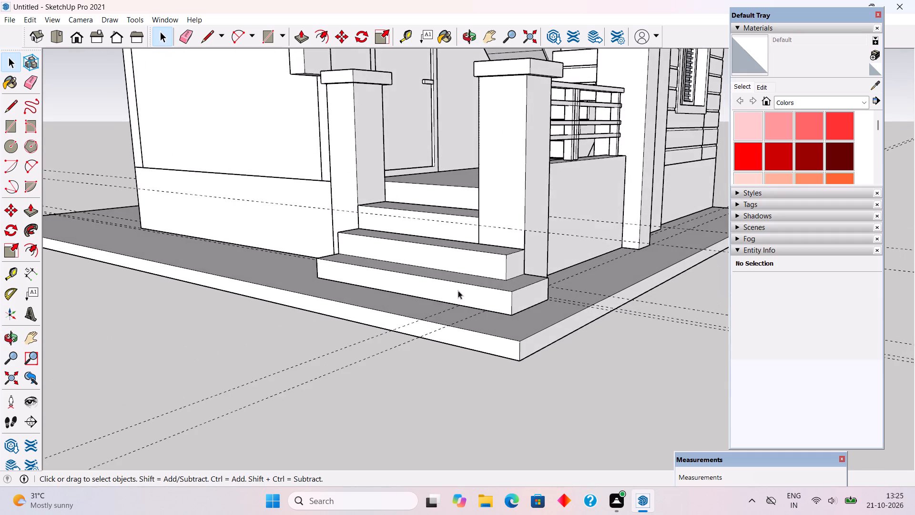
{"action": "scroll", "coordinate": [479, 219], "scroll_direction": "up", "scroll_amount": 4}
{"action": "double_click", "coordinate": [437, 225]}
{"action": "left_click", "coordinate": [437, 225]}
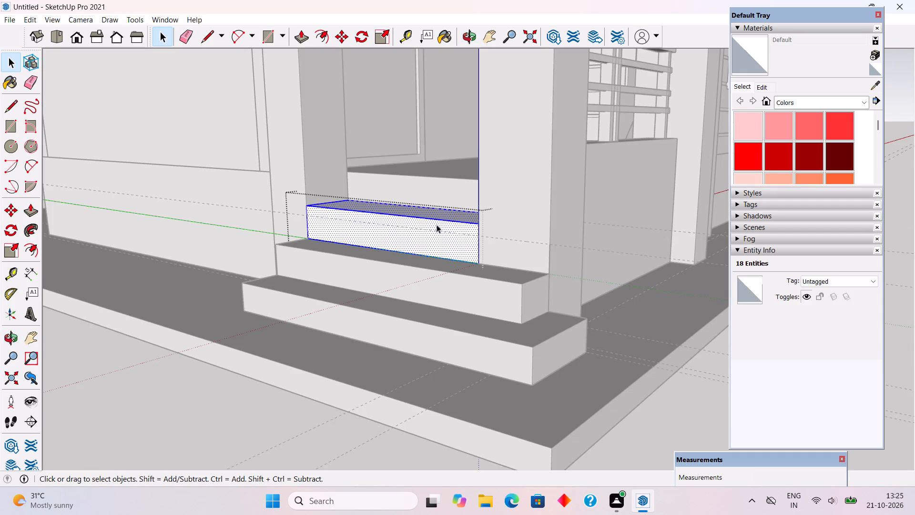
{"action": "type", "text": "[p"}
{"action": "left_click", "coordinate": [440, 231]}
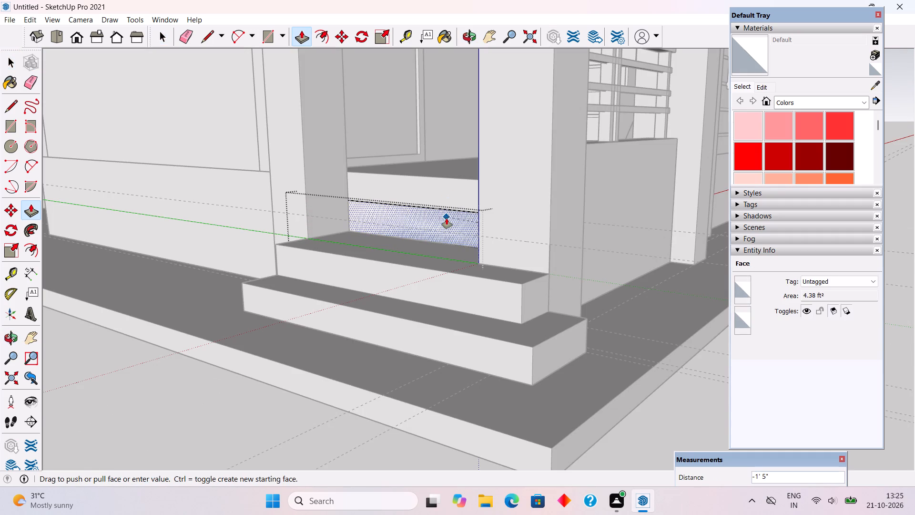
{"action": "type", "text": "1'"}
{"action": "key", "text": "Return"}
{"action": "key", "text": "space"}
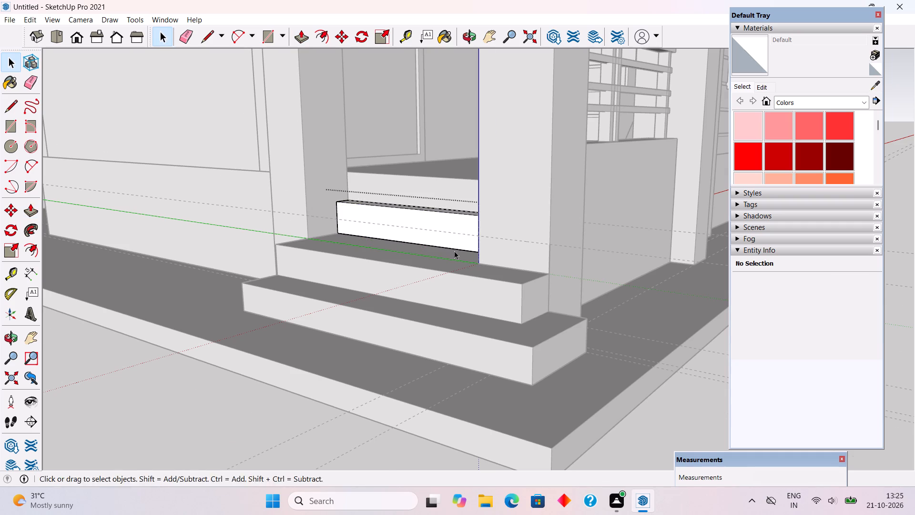
Pull the third step's front face outward by 4" and close the group.
{"action": "middle_click_drag", "start_coordinate": [460, 265], "coordinate": [490, 330]}
{"action": "scroll", "coordinate": [473, 317], "scroll_direction": "up", "scroll_amount": 5}
{"action": "left_click", "coordinate": [444, 260]}
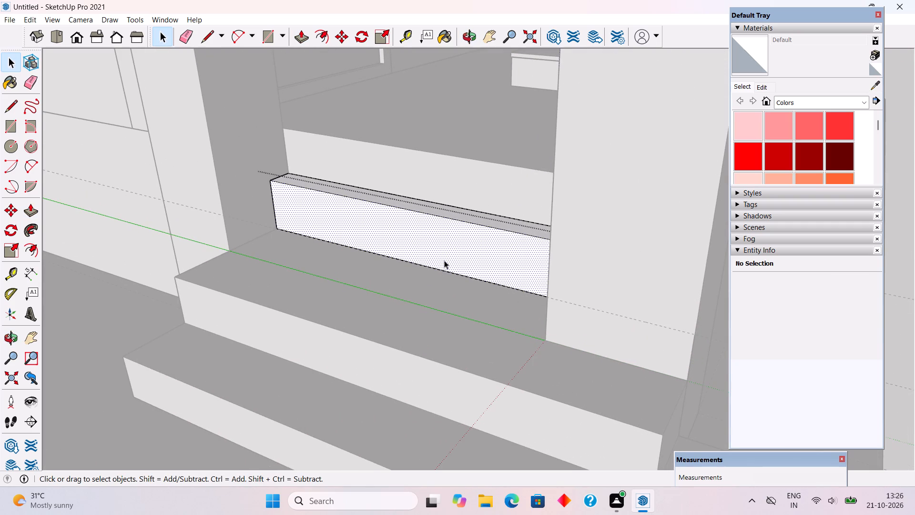
{"action": "key", "text": "p"}
{"action": "left_click", "coordinate": [444, 260]}
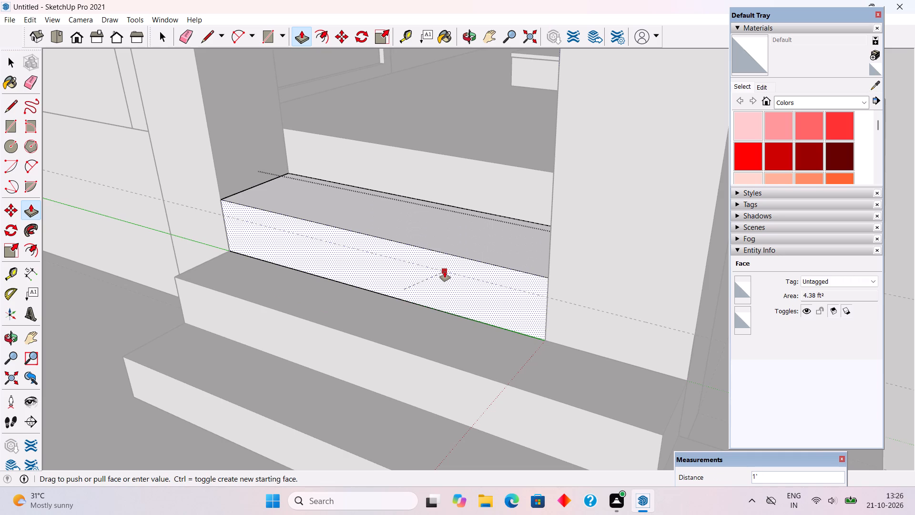
{"action": "type", "text": "4\""}
{"action": "key", "text": "Return"}
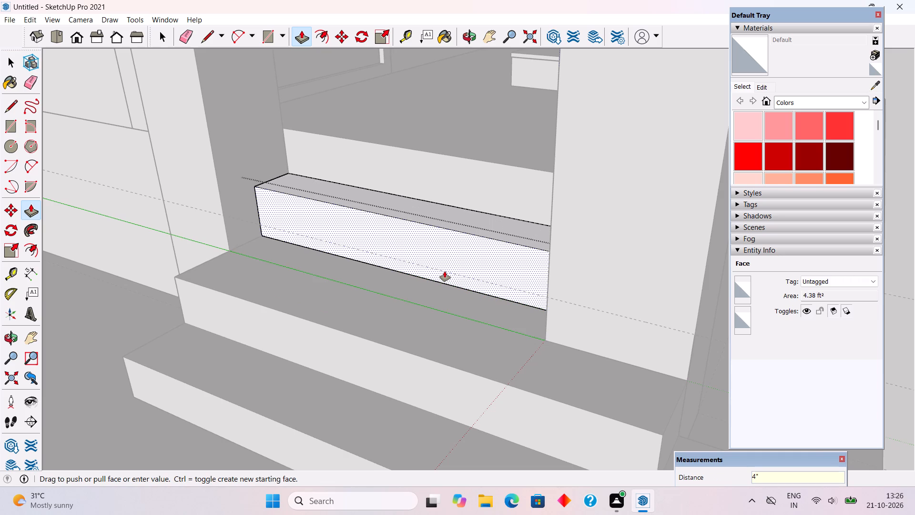
{"action": "key", "text": "space"}
{"action": "scroll", "coordinate": [445, 271], "scroll_direction": "down", "scroll_amount": 8}
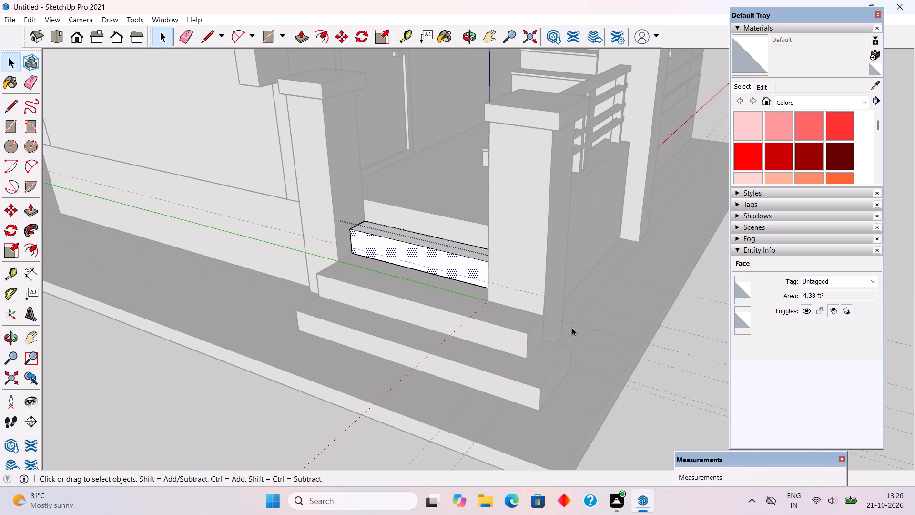
{"action": "left_click", "coordinate": [599, 378]}
Delete all guides in the model.
{"action": "scroll", "coordinate": [599, 378], "scroll_direction": "down", "scroll_amount": 6}
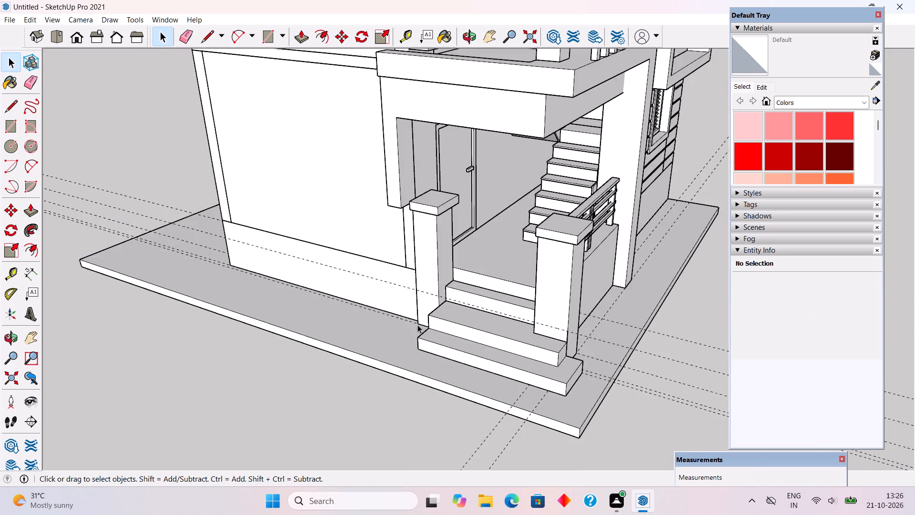
{"action": "middle_click_drag", "start_coordinate": [455, 340], "coordinate": [540, 345]}
{"action": "scroll", "coordinate": [540, 345], "scroll_direction": "up", "scroll_amount": 3}
{"action": "left_click", "coordinate": [349, 425]}
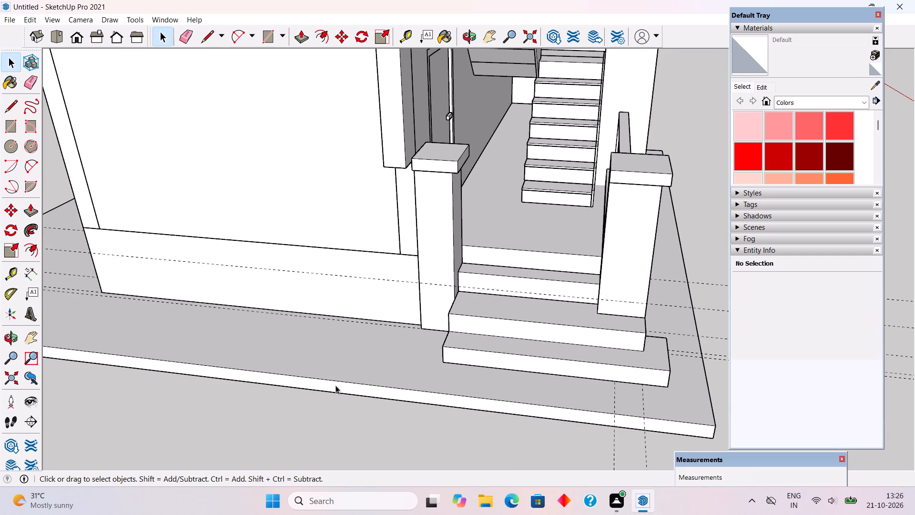
{"action": "scroll", "coordinate": [312, 354], "scroll_direction": "up", "scroll_amount": 5}
{"action": "scroll", "coordinate": [315, 360], "scroll_direction": "down", "scroll_amount": 7}
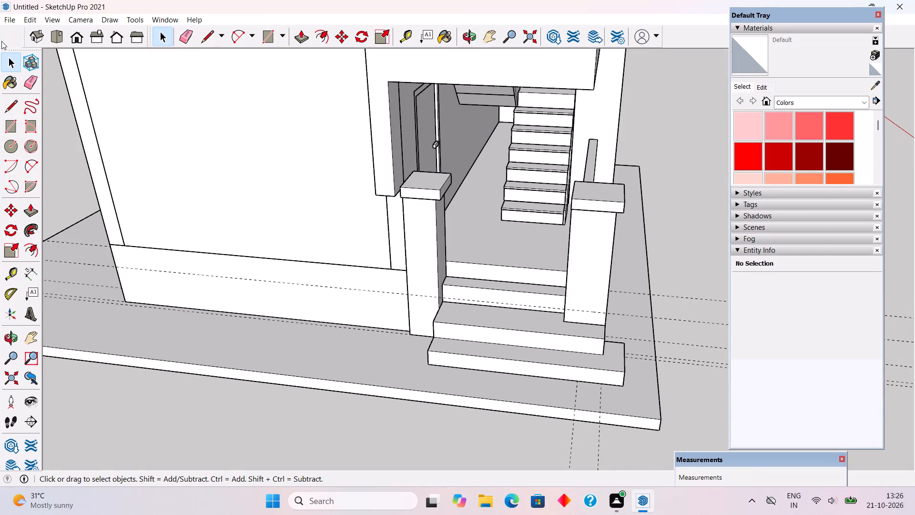
{"action": "left_click", "coordinate": [26, 23]}
{"action": "left_click", "coordinate": [103, 129]}
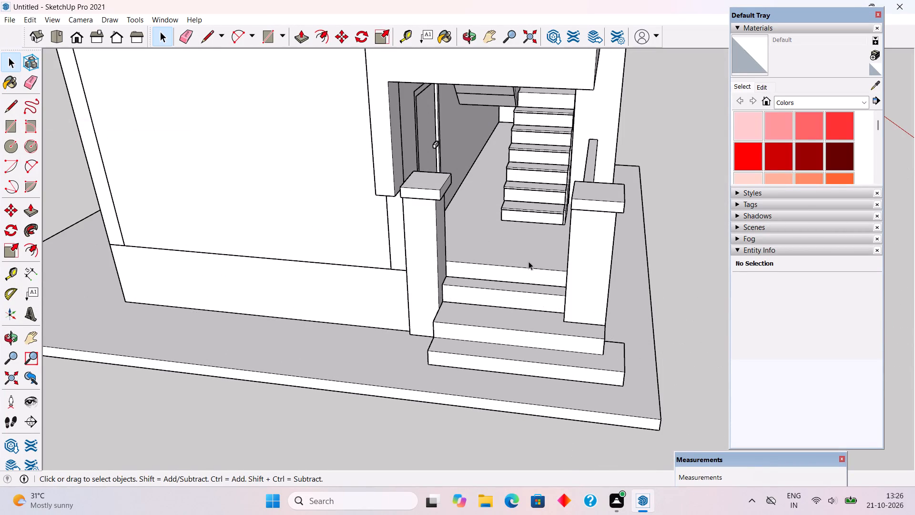
Examine the entrance steps, porch pillars and base slab from the front at several distances and heights.
{"action": "middle_click_drag", "start_coordinate": [534, 259], "coordinate": [551, 225]}
{"action": "scroll", "coordinate": [551, 225], "scroll_direction": "down", "scroll_amount": 10}
{"action": "middle_click_drag", "start_coordinate": [553, 236], "coordinate": [550, 209]}
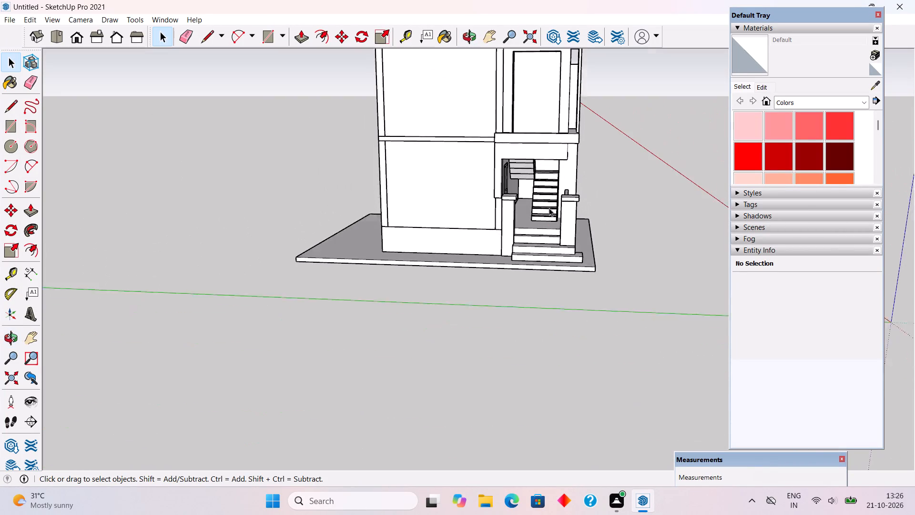
{"action": "scroll", "coordinate": [549, 208], "scroll_direction": "up", "scroll_amount": 1}
{"action": "scroll", "coordinate": [549, 327], "scroll_direction": "up", "scroll_amount": 5}
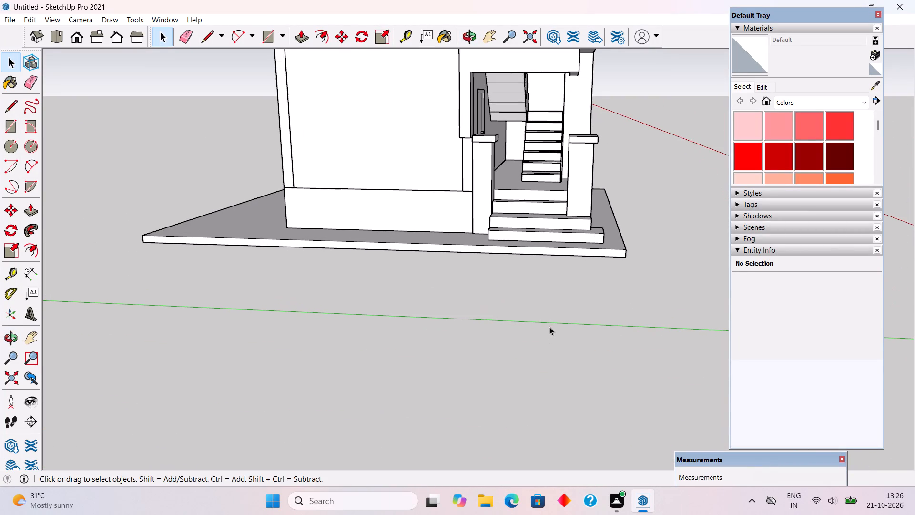
{"action": "middle_click_drag", "start_coordinate": [549, 327], "coordinate": [571, 244]}
{"action": "scroll", "coordinate": [571, 244], "scroll_direction": "up", "scroll_amount": 5}
{"action": "scroll", "coordinate": [572, 246], "scroll_direction": "down", "scroll_amount": 6}
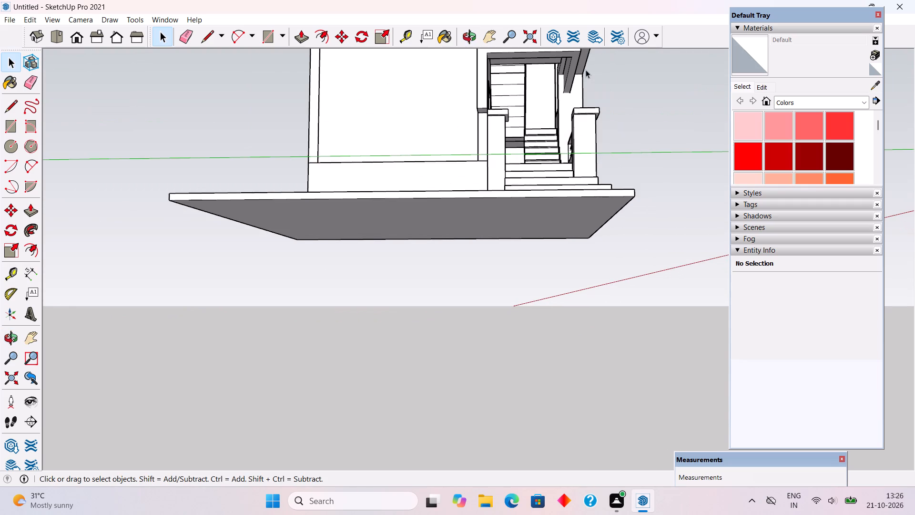
{"action": "scroll", "coordinate": [586, 69], "scroll_direction": "up", "scroll_amount": 9}
{"action": "scroll", "coordinate": [598, 145], "scroll_direction": "up", "scroll_amount": 6}
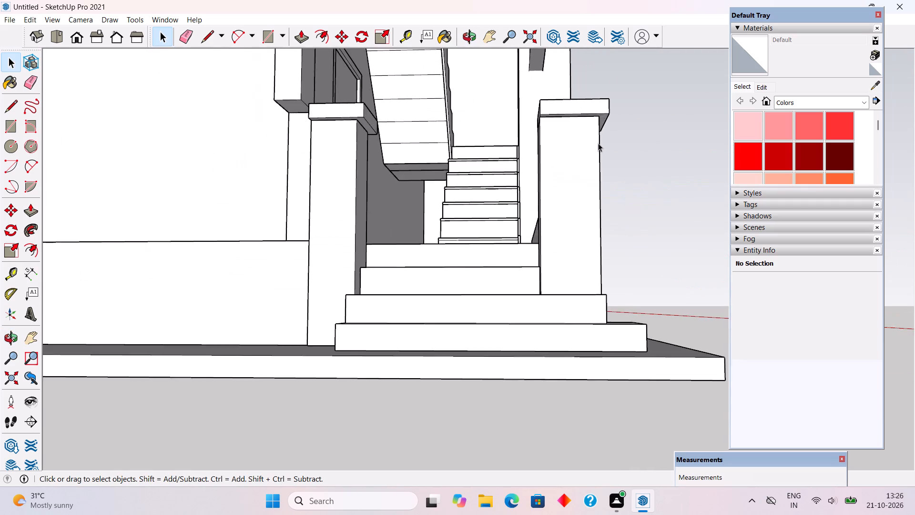
{"action": "middle_click_drag", "start_coordinate": [597, 145], "coordinate": [594, 195]}
{"action": "scroll", "coordinate": [594, 195], "scroll_direction": "up", "scroll_amount": 4}
{"action": "middle_click_drag", "start_coordinate": [577, 190], "coordinate": [577, 182]}
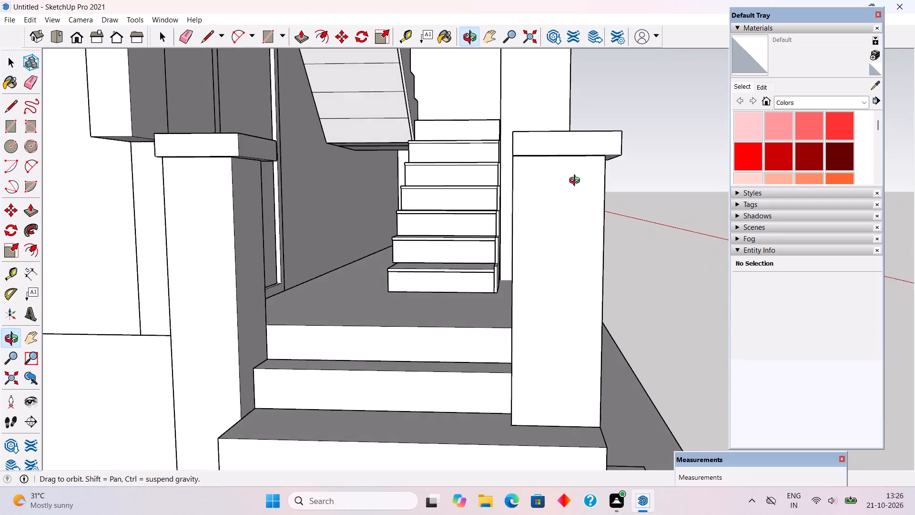
{"action": "middle_click_drag", "start_coordinate": [577, 182], "coordinate": [596, 155]}
Draw a rectangle of about 5' 3" by 5' 5/8" closing the entrance opening between the two front pillars, from cap underside to step.
{"action": "key", "text": "r"}
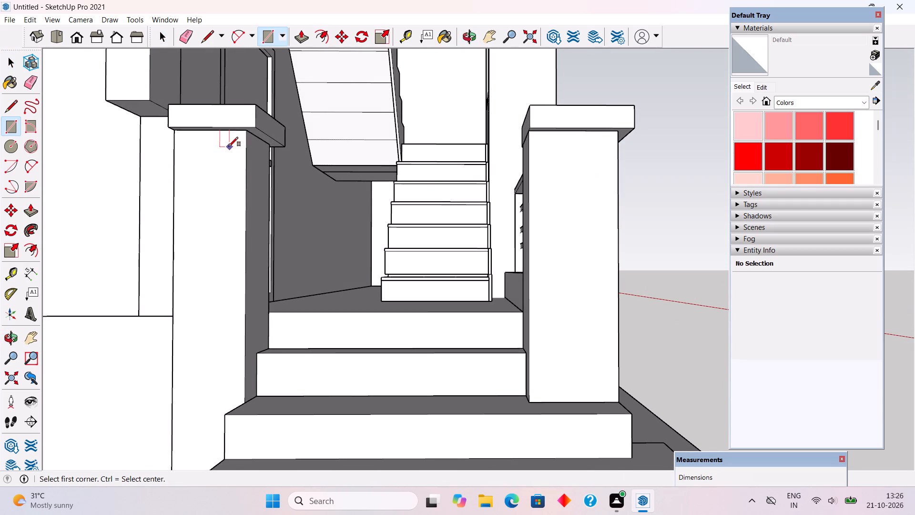
{"action": "scroll", "coordinate": [243, 133], "scroll_direction": "up", "scroll_amount": 4}
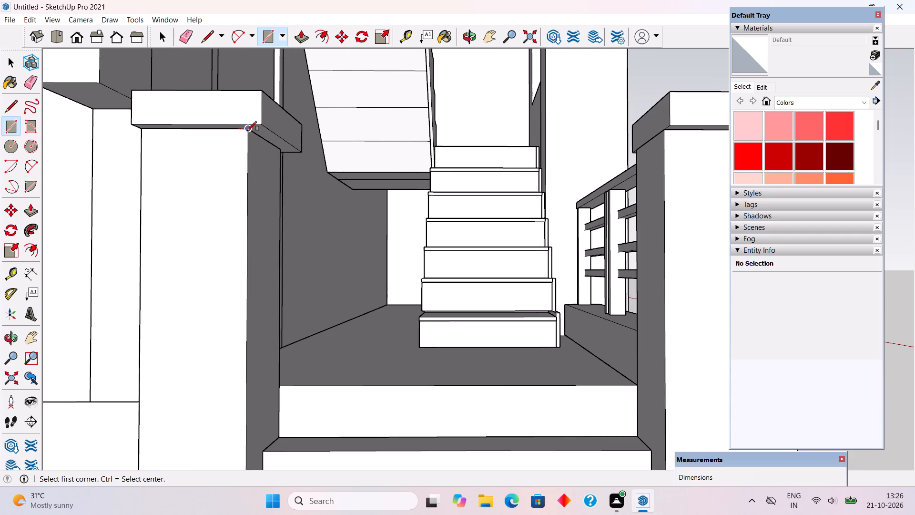
{"action": "left_click", "coordinate": [247, 131]}
{"action": "scroll", "coordinate": [283, 196], "scroll_direction": "down", "scroll_amount": 7}
{"action": "scroll", "coordinate": [308, 263], "scroll_direction": "down", "scroll_amount": 2}
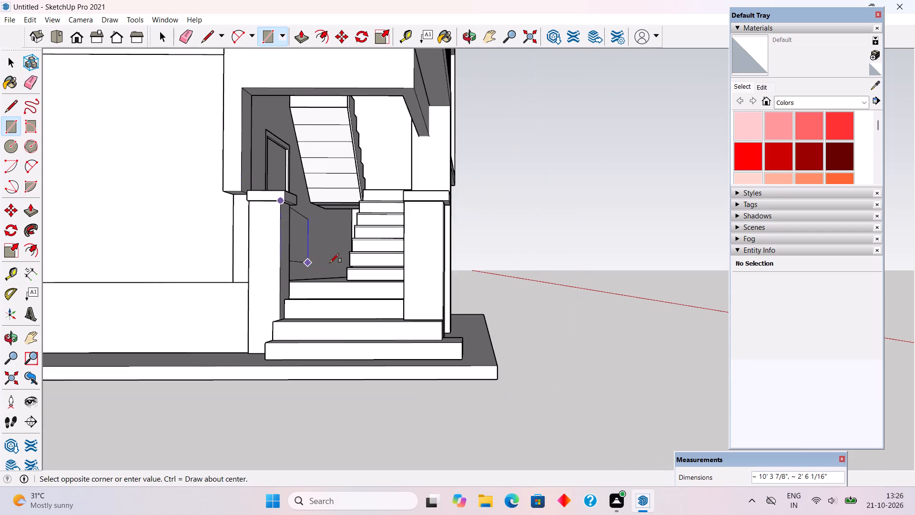
{"action": "scroll", "coordinate": [334, 284], "scroll_direction": "down", "scroll_amount": 6}
{"action": "scroll", "coordinate": [375, 312], "scroll_direction": "up", "scroll_amount": 10}
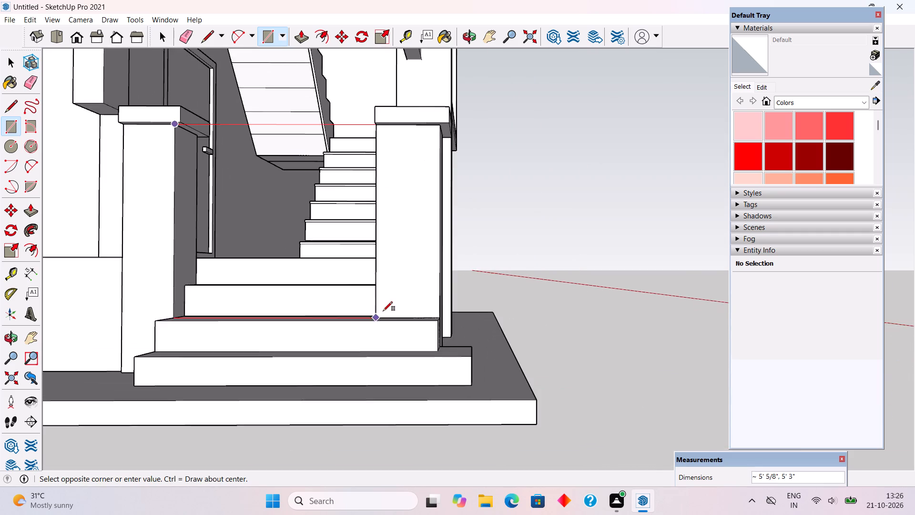
{"action": "scroll", "coordinate": [383, 311], "scroll_direction": "up", "scroll_amount": 4}
{"action": "left_click", "coordinate": [374, 319]}
{"action": "key", "text": "space"}
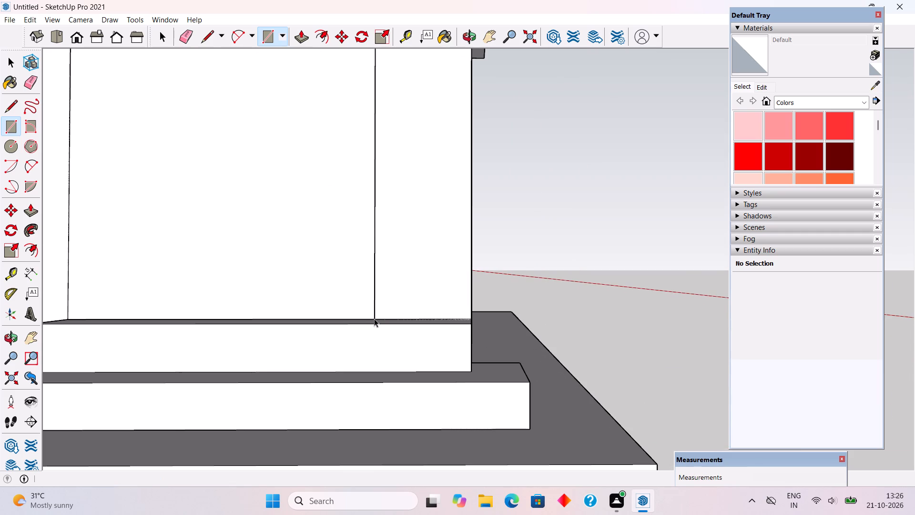
Offset the edges of the rectangle between the pillars inward by 2".
{"action": "key", "text": "f"}
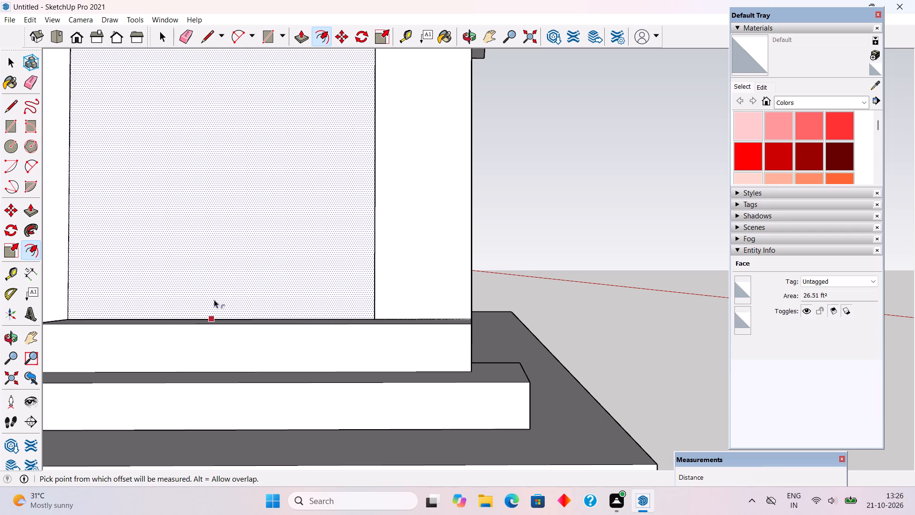
{"action": "left_click", "coordinate": [245, 294]}
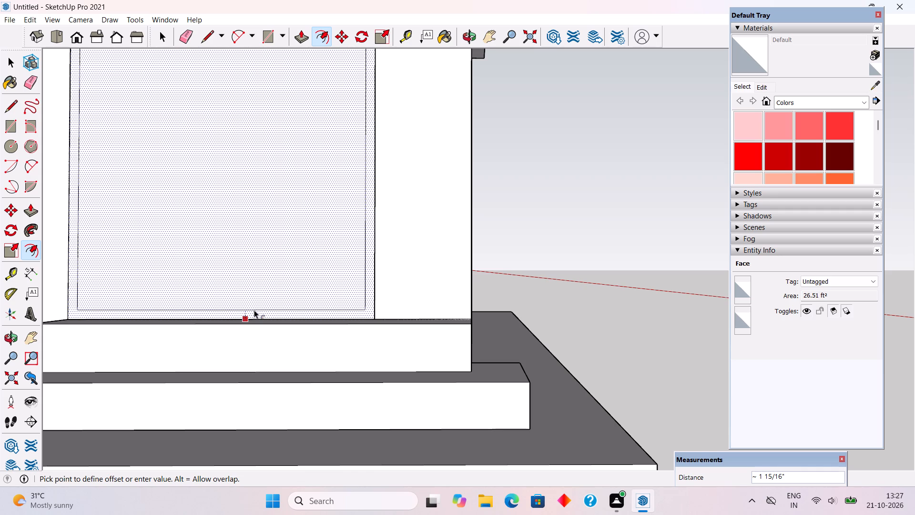
{"action": "type", "text": "2\""}
{"action": "key", "text": "Return"}
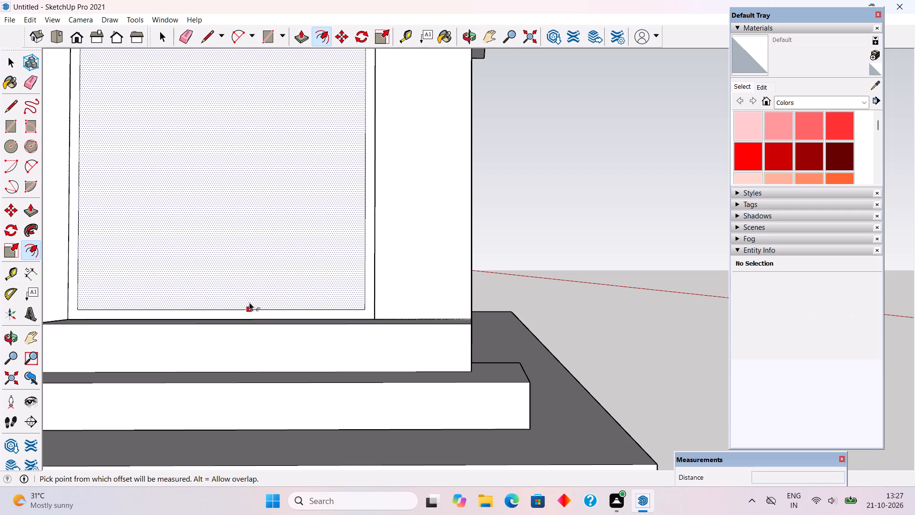
Place a horizontal guide at the mid-height of the inner rectangle, measured from its bottom edge.
{"action": "key", "text": "t"}
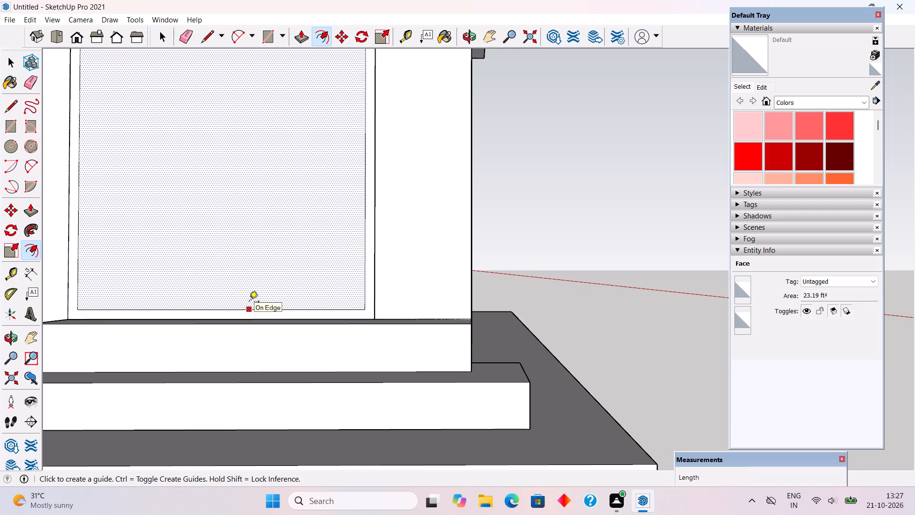
{"action": "left_click", "coordinate": [254, 310]}
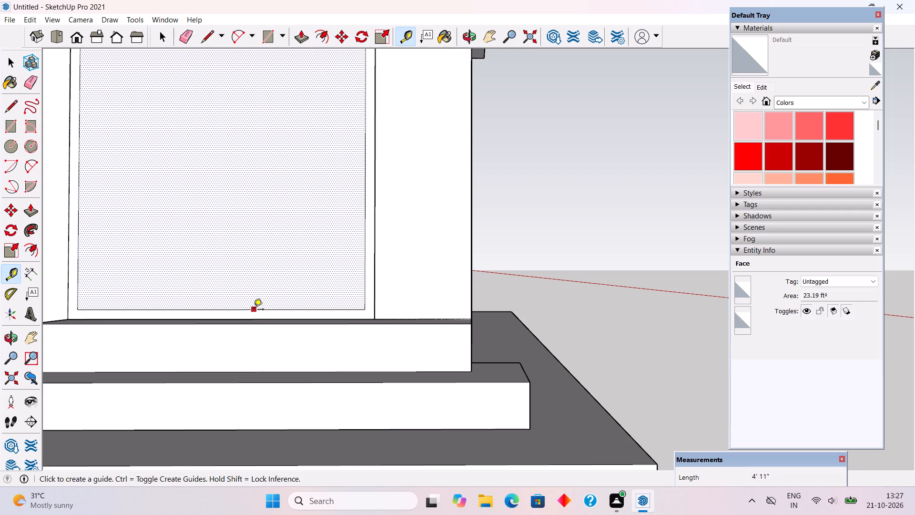
{"action": "scroll", "coordinate": [254, 310], "scroll_direction": "down", "scroll_amount": 5}
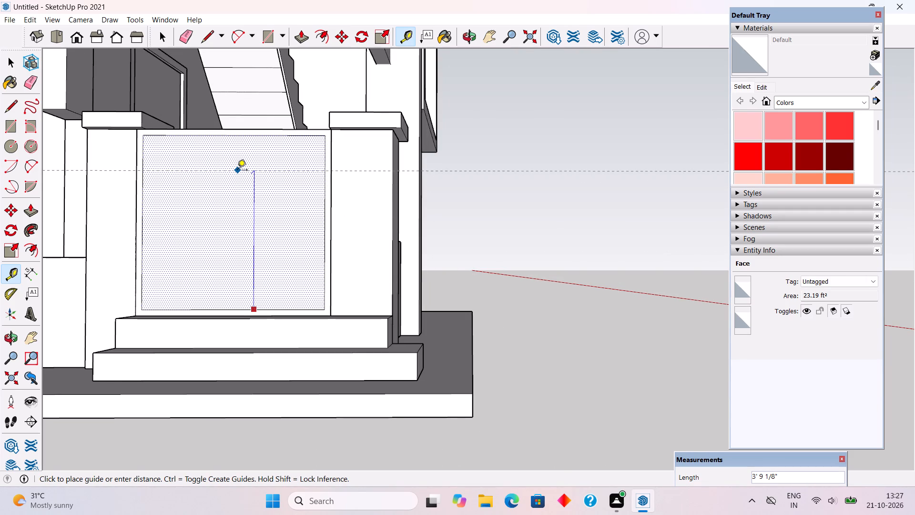
{"action": "scroll", "coordinate": [324, 218], "scroll_direction": "up", "scroll_amount": 8}
{"action": "left_click", "coordinate": [324, 218]}
Add two horizontal guides, 1" above and 1" below the mid-height guide.
{"action": "left_click", "coordinate": [292, 230]}
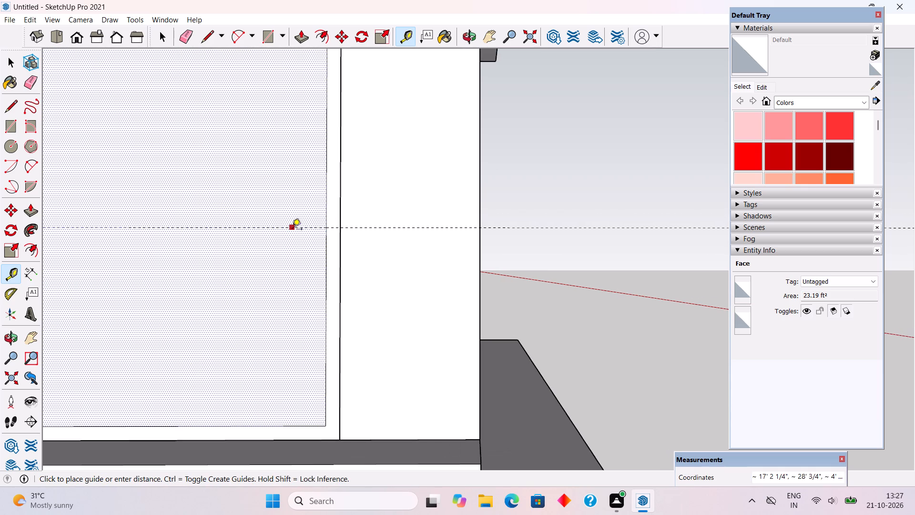
{"action": "type", "text": "1\""}
{"action": "key", "text": "Return"}
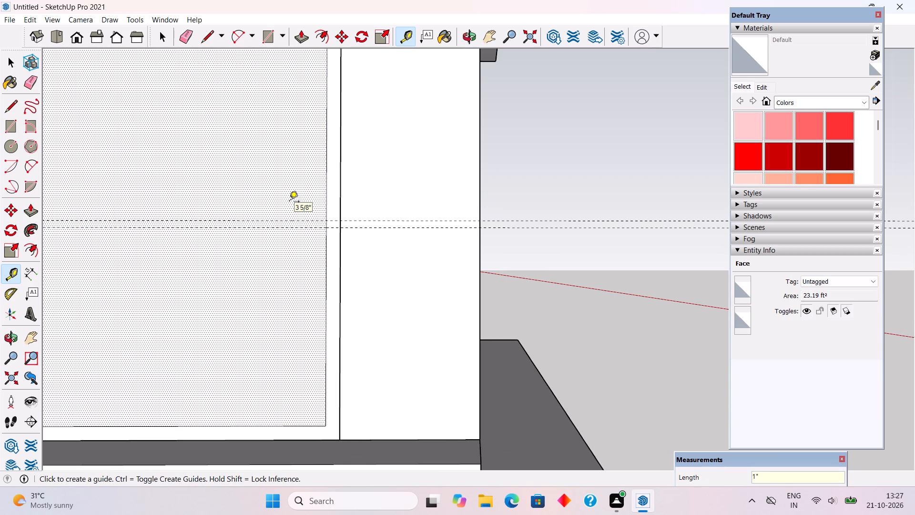
{"action": "left_click", "coordinate": [278, 231]}
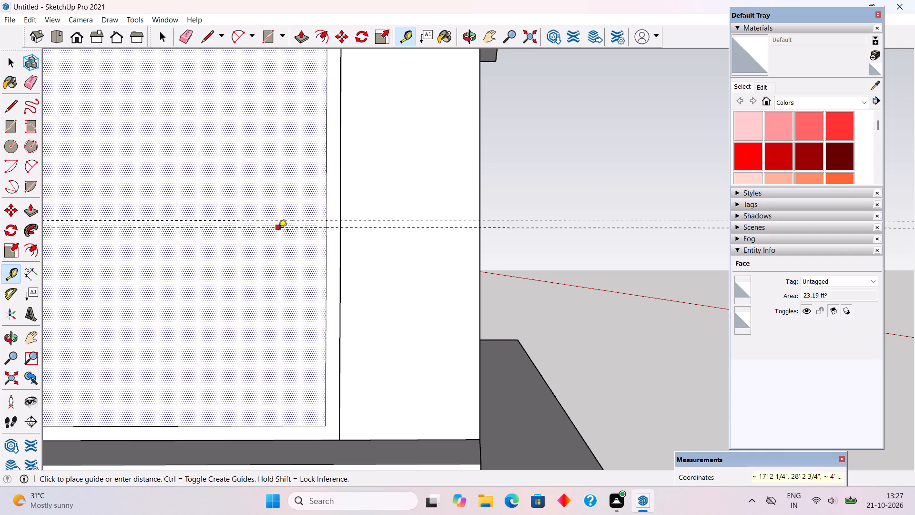
{"action": "type", "text": "1\""}
{"action": "key", "text": "Return"}
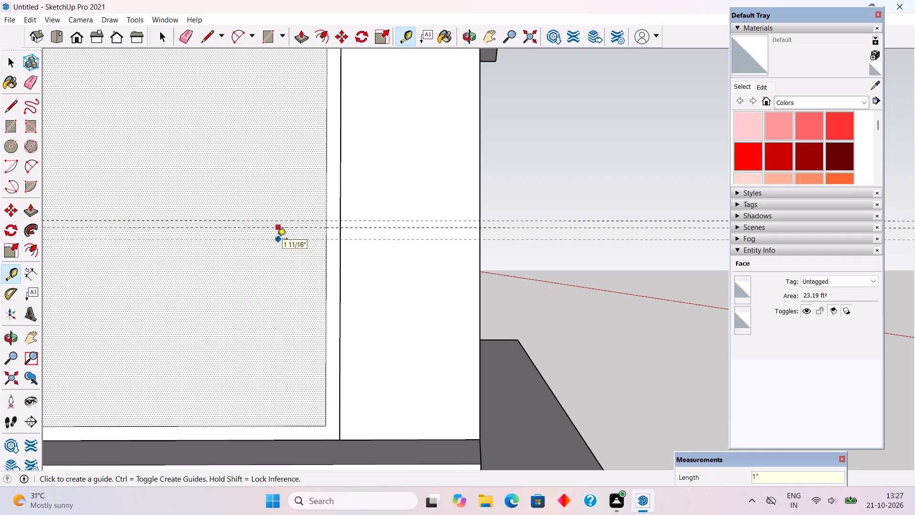
{"action": "key", "text": "space"}
Draw two horizontal lines across the inner rectangle along the upper and lower guides to form a middle rail.
{"action": "scroll", "coordinate": [277, 239], "scroll_direction": "down", "scroll_amount": 5}
{"action": "scroll", "coordinate": [221, 223], "scroll_direction": "down", "scroll_amount": 6}
{"action": "scroll", "coordinate": [122, 234], "scroll_direction": "up", "scroll_amount": 1}
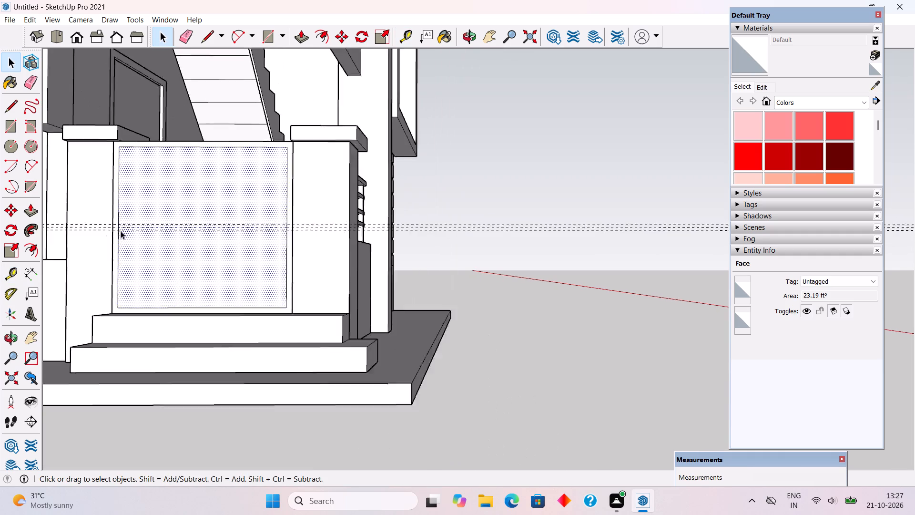
{"action": "scroll", "coordinate": [121, 231], "scroll_direction": "up", "scroll_amount": 8}
{"action": "key", "text": "l"}
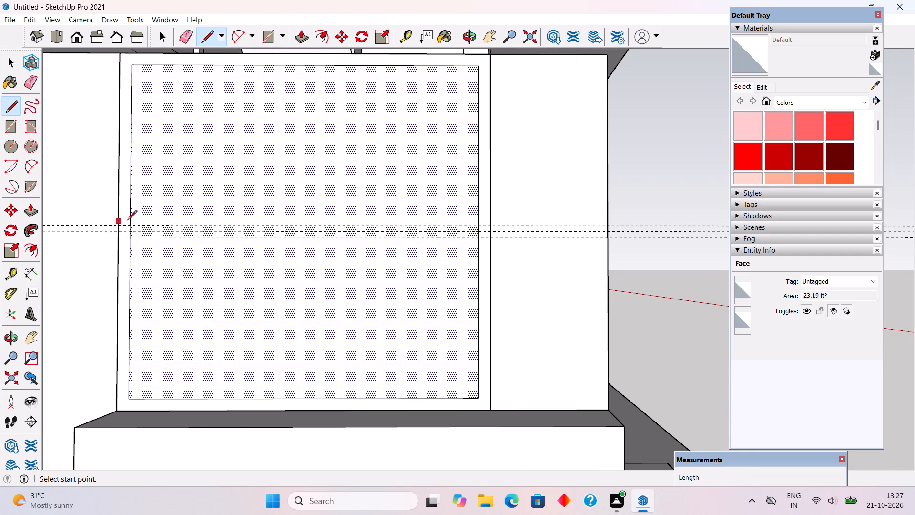
{"action": "left_click", "coordinate": [130, 225]}
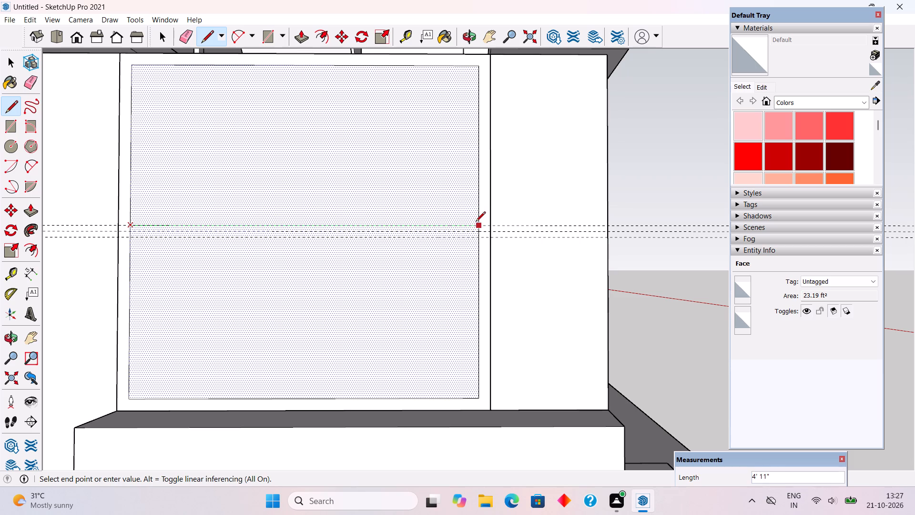
{"action": "left_click", "coordinate": [476, 225]}
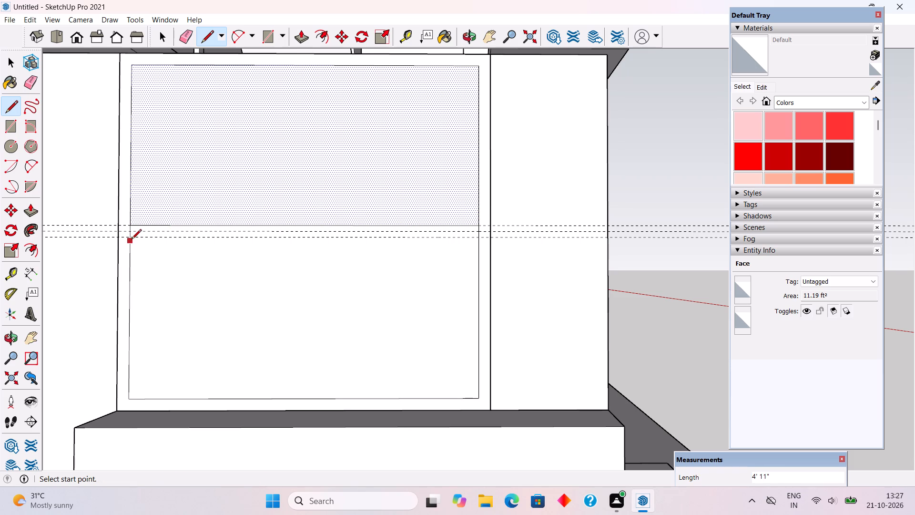
{"action": "left_click", "coordinate": [132, 240]}
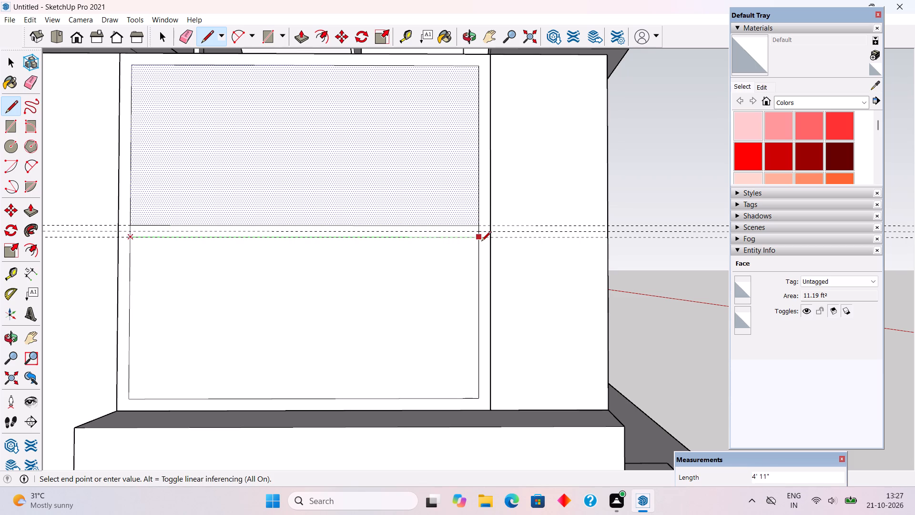
{"action": "left_click", "coordinate": [481, 239]}
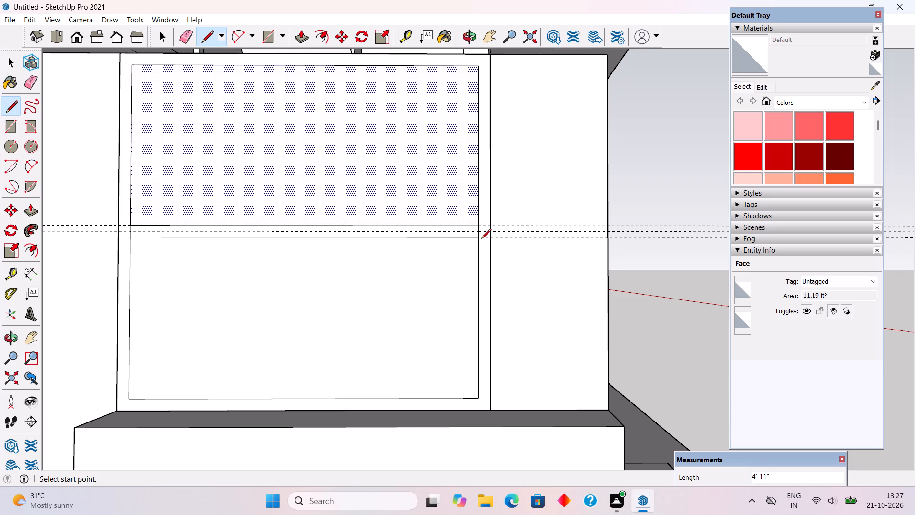
Erase the centre guide and the short edge segments at both ends of the middle rail to join it to the frame.
{"action": "key", "text": "e"}
{"action": "scroll", "coordinate": [479, 233], "scroll_direction": "up", "scroll_amount": 3}
{"action": "left_click", "coordinate": [479, 232]}
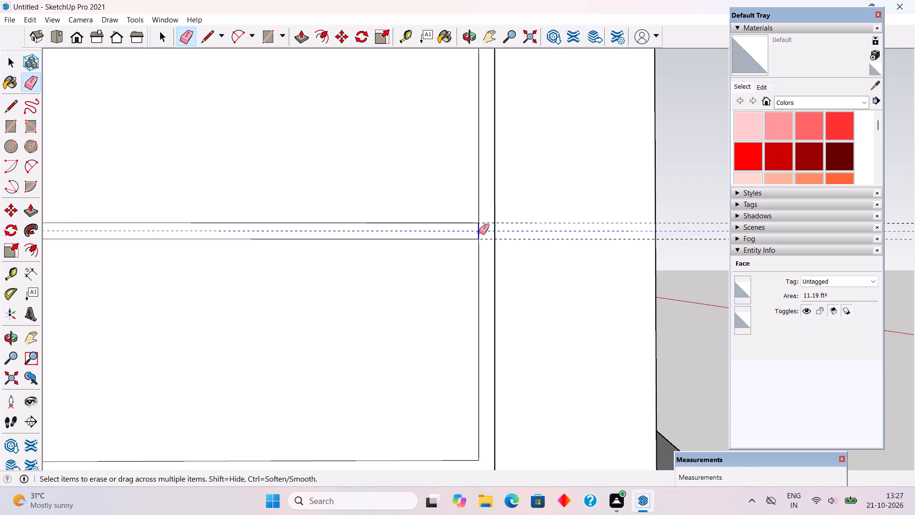
{"action": "scroll", "coordinate": [425, 232], "scroll_direction": "down", "scroll_amount": 4}
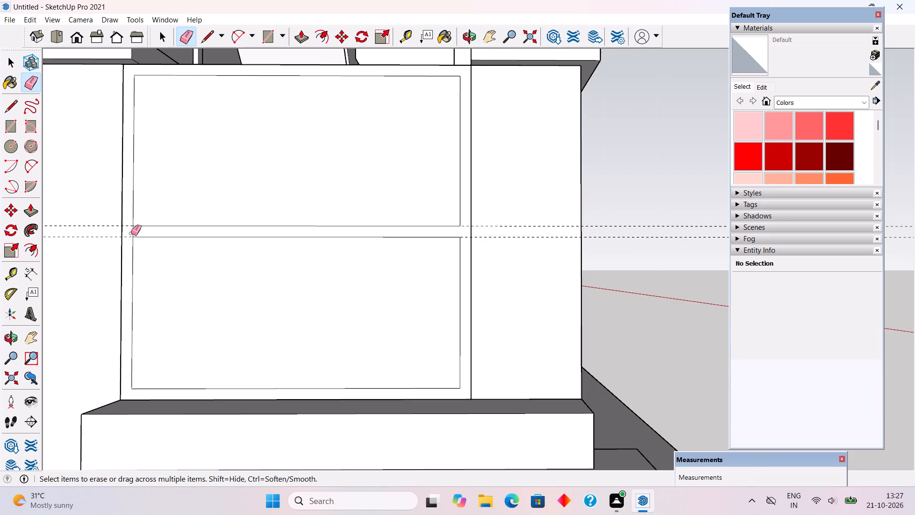
{"action": "left_click", "coordinate": [131, 233]}
{"action": "left_click", "coordinate": [134, 232]}
{"action": "key", "text": "space"}
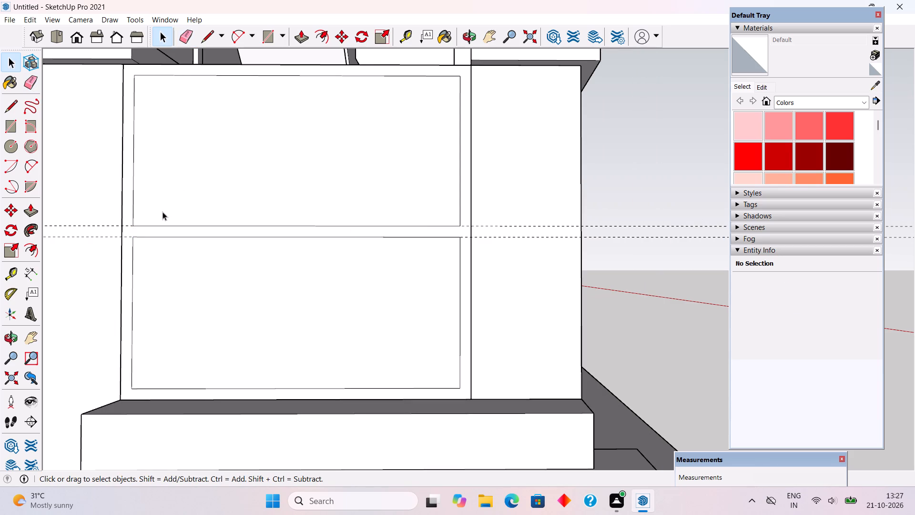
Delete the upper and lower panel faces inside the frame to leave two openings.
{"action": "left_click", "coordinate": [163, 212]}
{"action": "key", "text": "Delete"}
{"action": "left_click", "coordinate": [165, 215]}
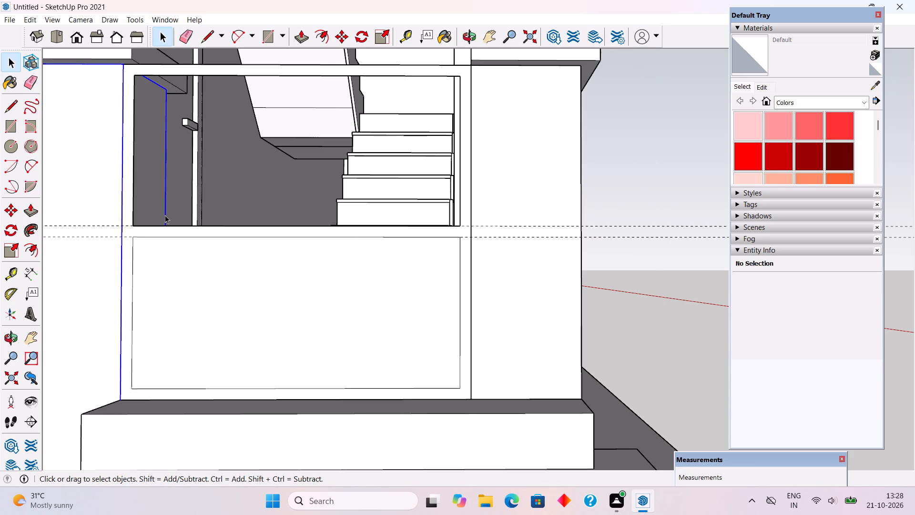
{"action": "left_click", "coordinate": [171, 268]}
{"action": "key", "text": "Delete"}
Pull the rear face of the gate frame between the pillars by 3" to give it thickness.
{"action": "scroll", "coordinate": [171, 268], "scroll_direction": "down", "scroll_amount": 6}
{"action": "middle_click_drag", "start_coordinate": [219, 274], "coordinate": [186, 331]}
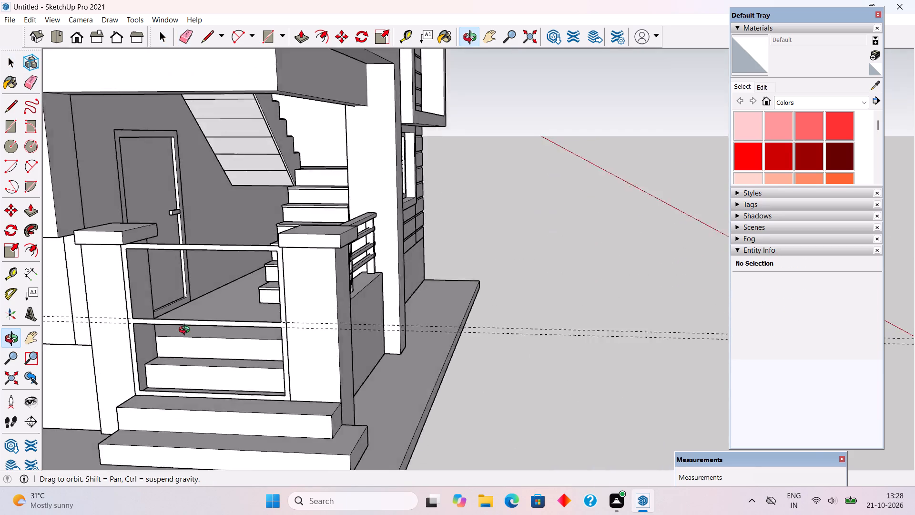
{"action": "middle_click_drag", "start_coordinate": [186, 331], "coordinate": [1, 344]}
{"action": "scroll", "coordinate": [249, 258], "scroll_direction": "up", "scroll_amount": 7}
{"action": "middle_click_drag", "start_coordinate": [307, 226], "coordinate": [203, 296]}
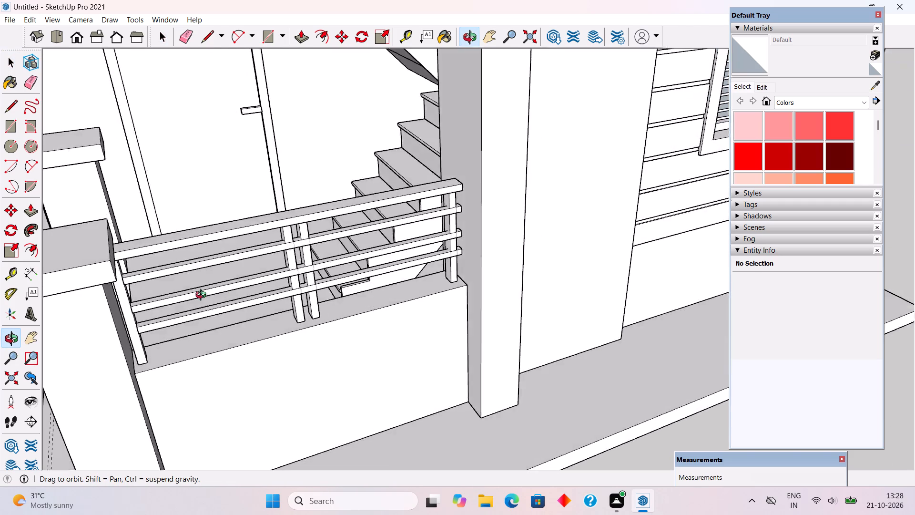
{"action": "middle_click_drag", "start_coordinate": [203, 296], "coordinate": [129, 274]}
{"action": "scroll", "coordinate": [163, 111], "scroll_direction": "up", "scroll_amount": 6}
{"action": "scroll", "coordinate": [119, 143], "scroll_direction": "up", "scroll_amount": 4}
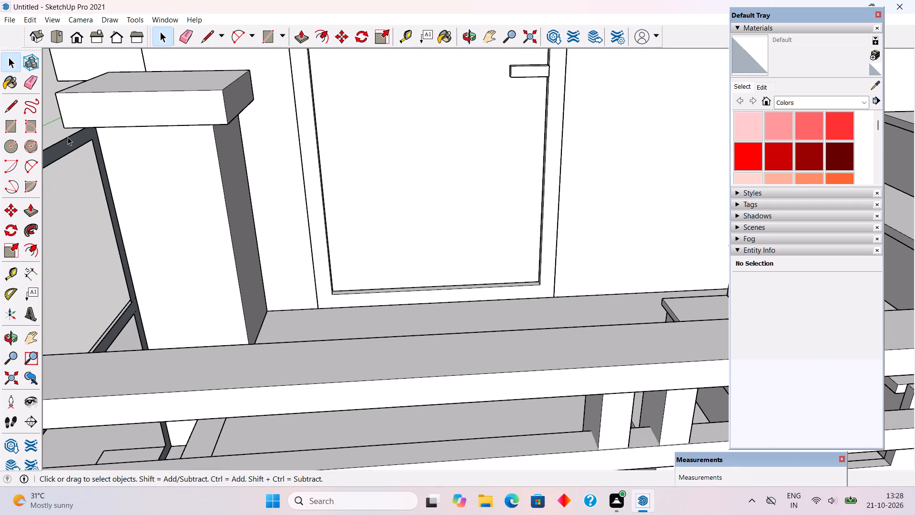
{"action": "left_click", "coordinate": [71, 144]}
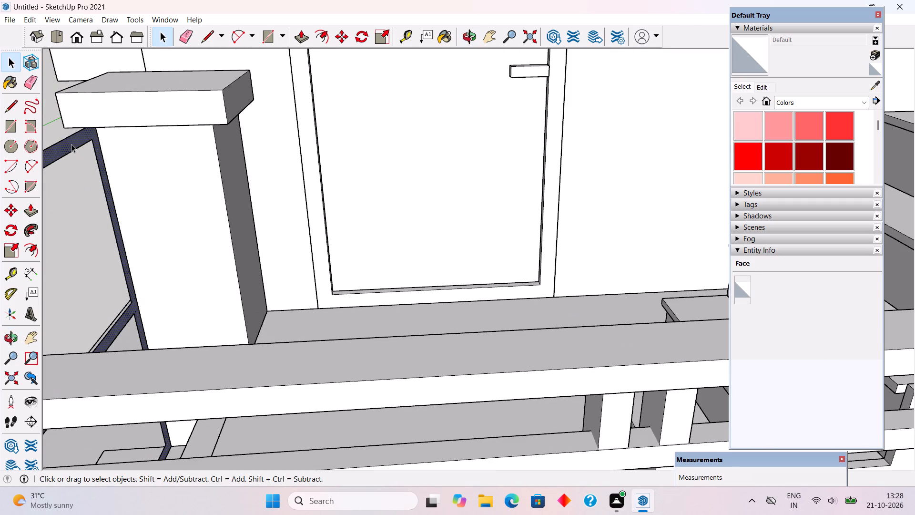
{"action": "key", "text": "p"}
{"action": "left_click", "coordinate": [71, 144]}
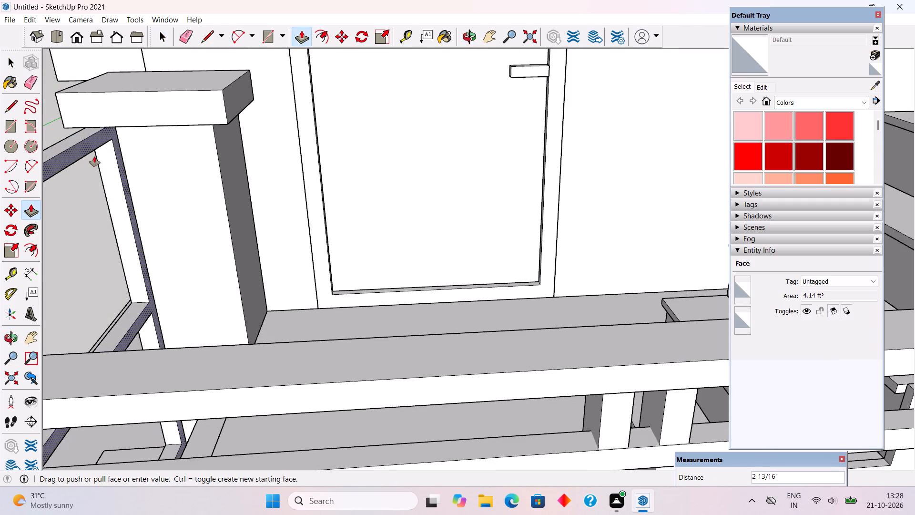
{"action": "type", "text": "3\""}
{"action": "key", "text": "Return"}
{"action": "key", "text": "space"}
Examine the gate frame between the entrance pillars from above, from the front and at closer range.
{"action": "scroll", "coordinate": [106, 160], "scroll_direction": "down", "scroll_amount": 3}
{"action": "scroll", "coordinate": [108, 160], "scroll_direction": "up", "scroll_amount": 1}
{"action": "scroll", "coordinate": [110, 160], "scroll_direction": "down", "scroll_amount": 9}
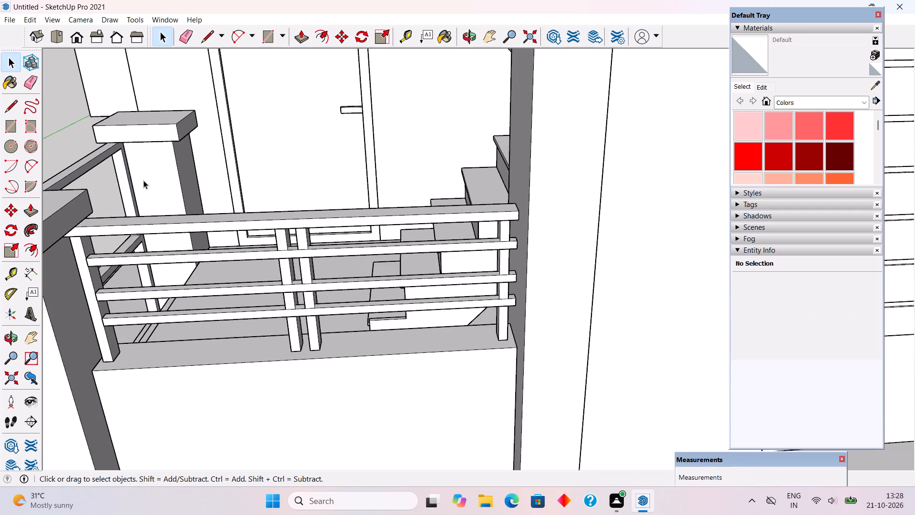
{"action": "scroll", "coordinate": [143, 180], "scroll_direction": "down", "scroll_amount": 7}
{"action": "middle_click_drag", "start_coordinate": [124, 255], "coordinate": [473, 240]}
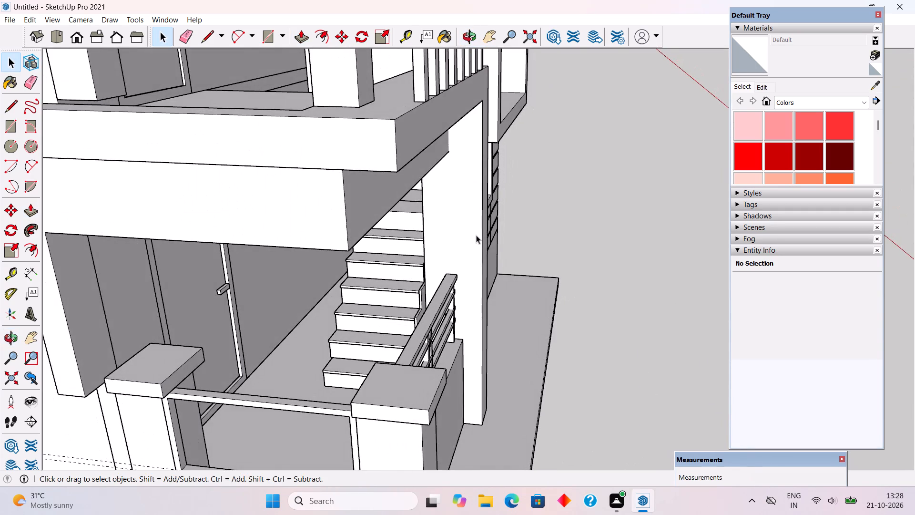
{"action": "scroll", "coordinate": [476, 235], "scroll_direction": "down", "scroll_amount": 6}
{"action": "scroll", "coordinate": [469, 256], "scroll_direction": "up", "scroll_amount": 1}
{"action": "scroll", "coordinate": [260, 356], "scroll_direction": "down", "scroll_amount": 2}
{"action": "middle_click_drag", "start_coordinate": [302, 364], "coordinate": [349, 293]}
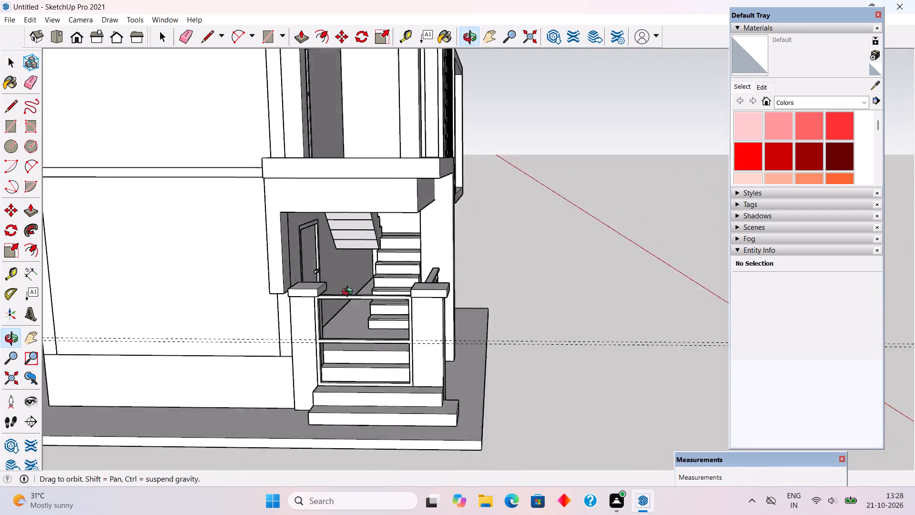
{"action": "middle_click_drag", "start_coordinate": [349, 293], "coordinate": [356, 286]}
{"action": "scroll", "coordinate": [356, 286], "scroll_direction": "up", "scroll_amount": 6}
{"action": "scroll", "coordinate": [356, 289], "scroll_direction": "down", "scroll_amount": 4}
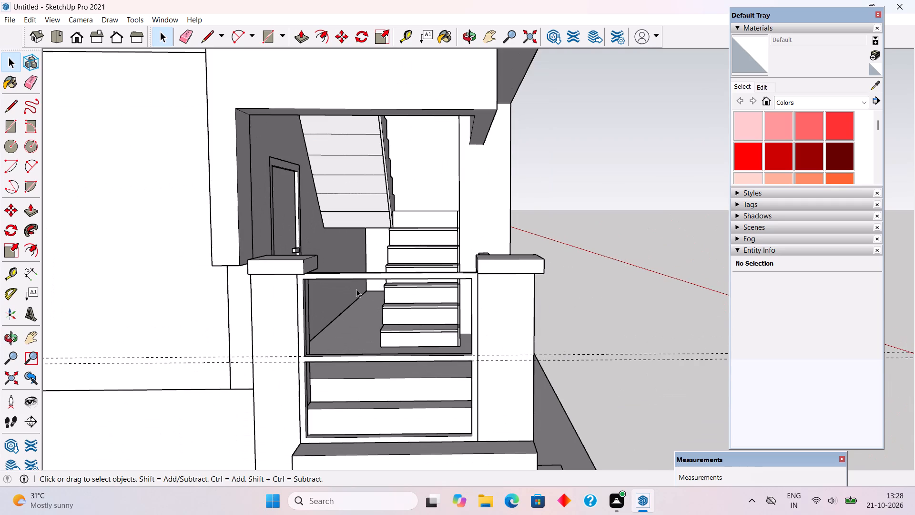
{"action": "scroll", "coordinate": [356, 289], "scroll_direction": "down", "scroll_amount": 5}
{"action": "scroll", "coordinate": [357, 388], "scroll_direction": "up", "scroll_amount": 10}
{"action": "middle_click_drag", "start_coordinate": [447, 373], "coordinate": [475, 368]}
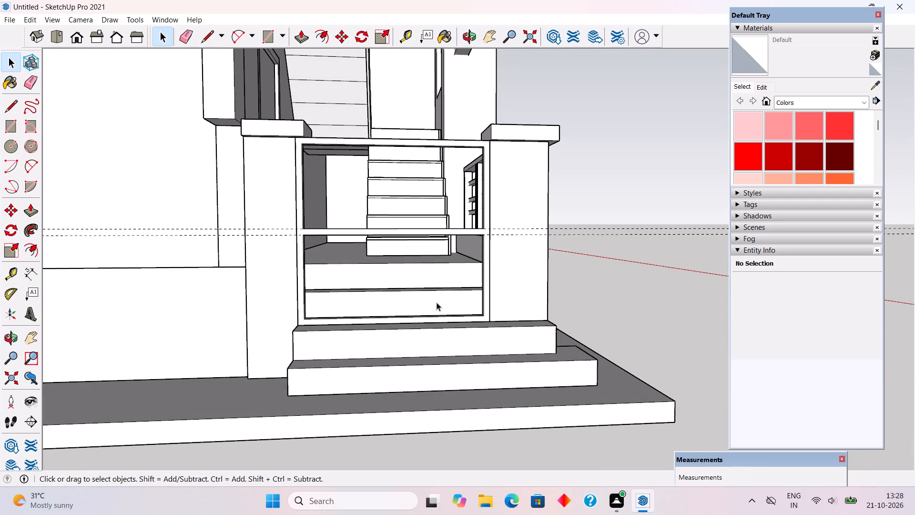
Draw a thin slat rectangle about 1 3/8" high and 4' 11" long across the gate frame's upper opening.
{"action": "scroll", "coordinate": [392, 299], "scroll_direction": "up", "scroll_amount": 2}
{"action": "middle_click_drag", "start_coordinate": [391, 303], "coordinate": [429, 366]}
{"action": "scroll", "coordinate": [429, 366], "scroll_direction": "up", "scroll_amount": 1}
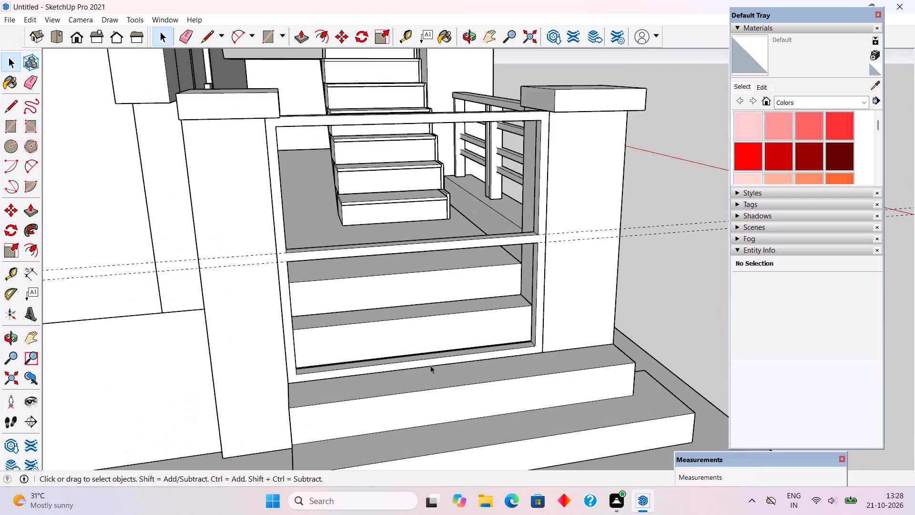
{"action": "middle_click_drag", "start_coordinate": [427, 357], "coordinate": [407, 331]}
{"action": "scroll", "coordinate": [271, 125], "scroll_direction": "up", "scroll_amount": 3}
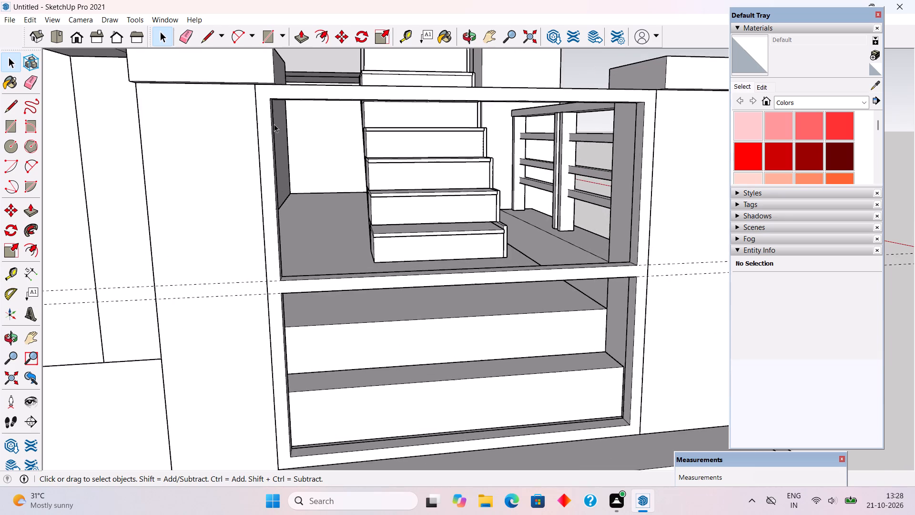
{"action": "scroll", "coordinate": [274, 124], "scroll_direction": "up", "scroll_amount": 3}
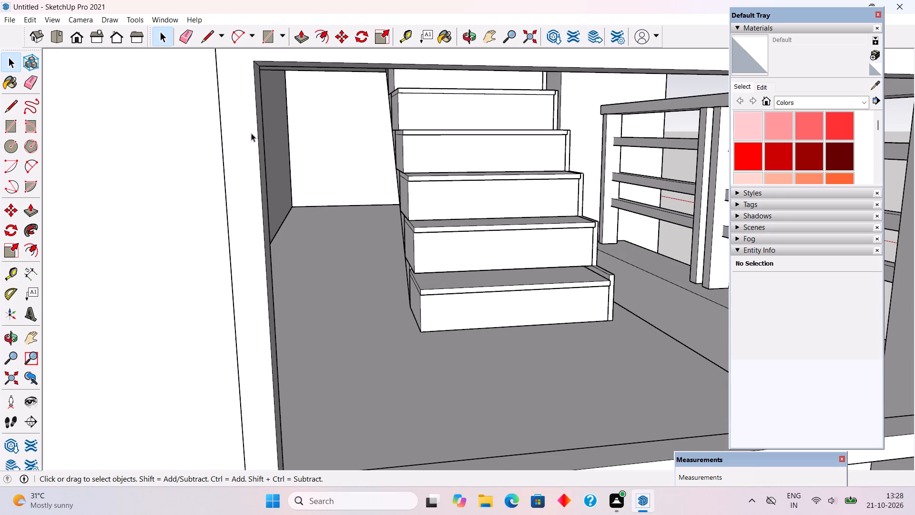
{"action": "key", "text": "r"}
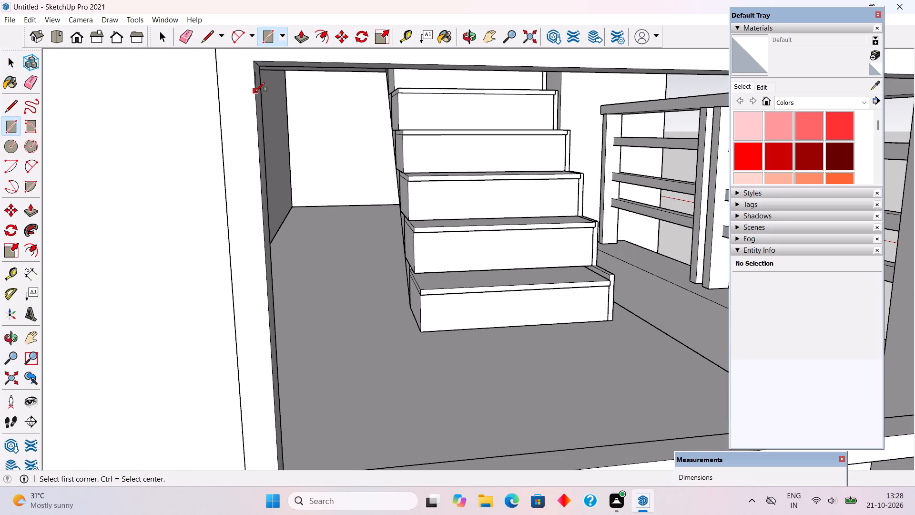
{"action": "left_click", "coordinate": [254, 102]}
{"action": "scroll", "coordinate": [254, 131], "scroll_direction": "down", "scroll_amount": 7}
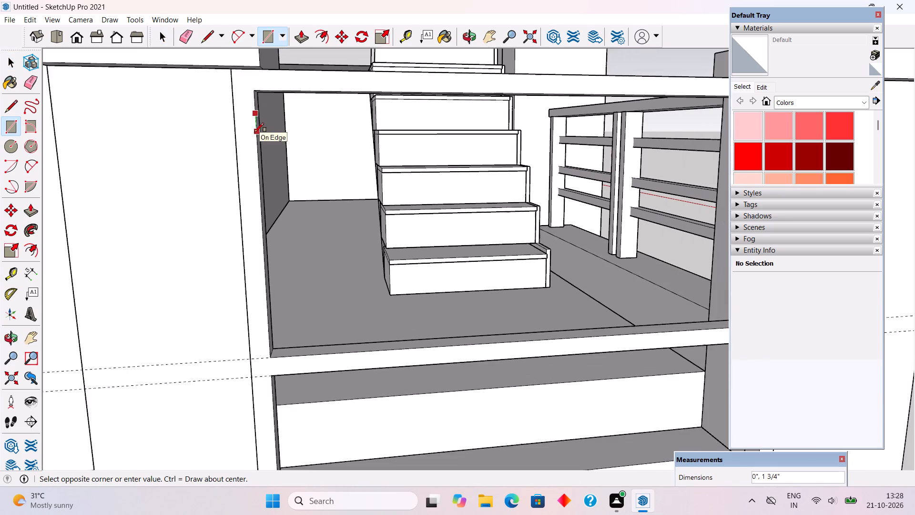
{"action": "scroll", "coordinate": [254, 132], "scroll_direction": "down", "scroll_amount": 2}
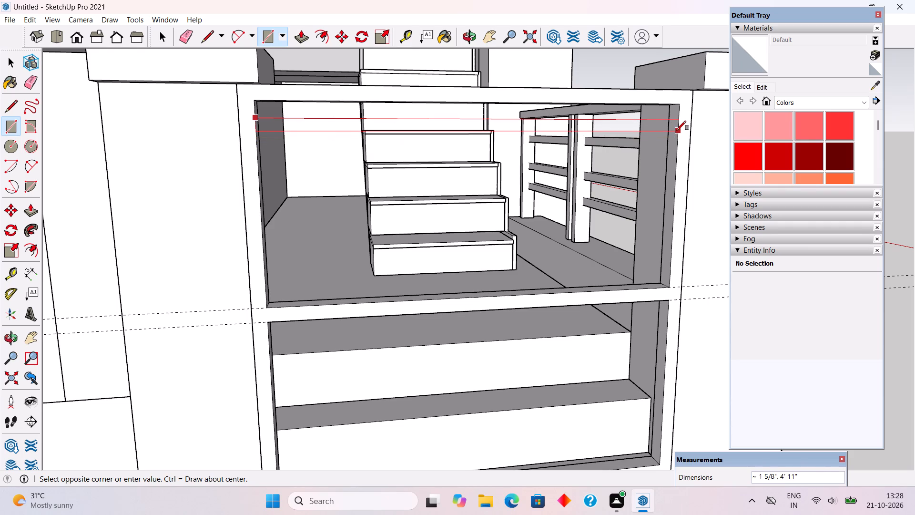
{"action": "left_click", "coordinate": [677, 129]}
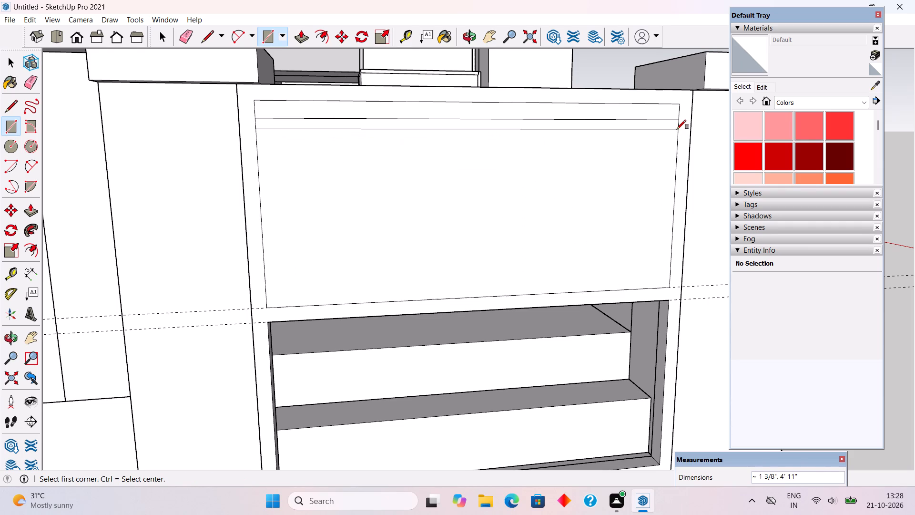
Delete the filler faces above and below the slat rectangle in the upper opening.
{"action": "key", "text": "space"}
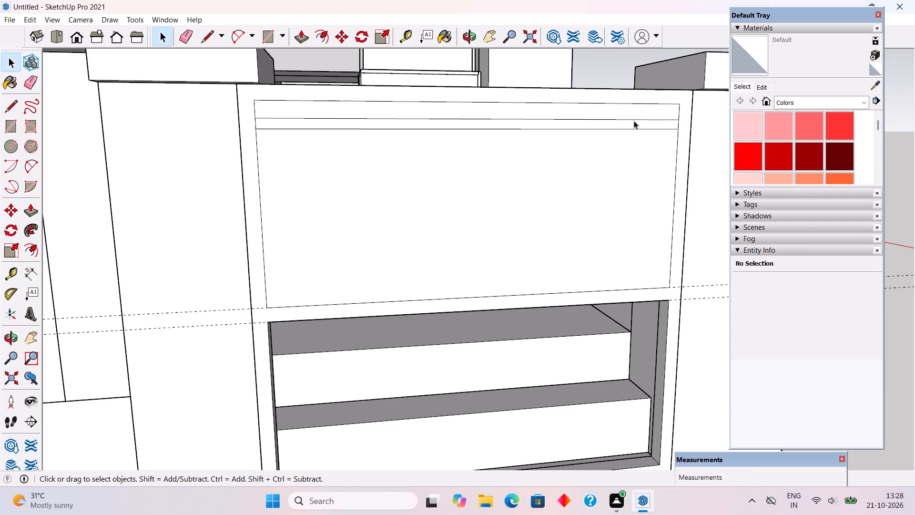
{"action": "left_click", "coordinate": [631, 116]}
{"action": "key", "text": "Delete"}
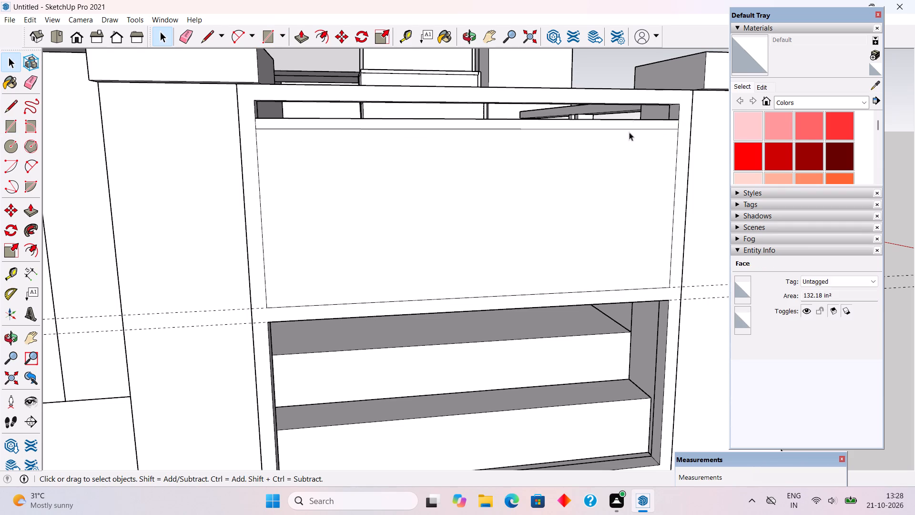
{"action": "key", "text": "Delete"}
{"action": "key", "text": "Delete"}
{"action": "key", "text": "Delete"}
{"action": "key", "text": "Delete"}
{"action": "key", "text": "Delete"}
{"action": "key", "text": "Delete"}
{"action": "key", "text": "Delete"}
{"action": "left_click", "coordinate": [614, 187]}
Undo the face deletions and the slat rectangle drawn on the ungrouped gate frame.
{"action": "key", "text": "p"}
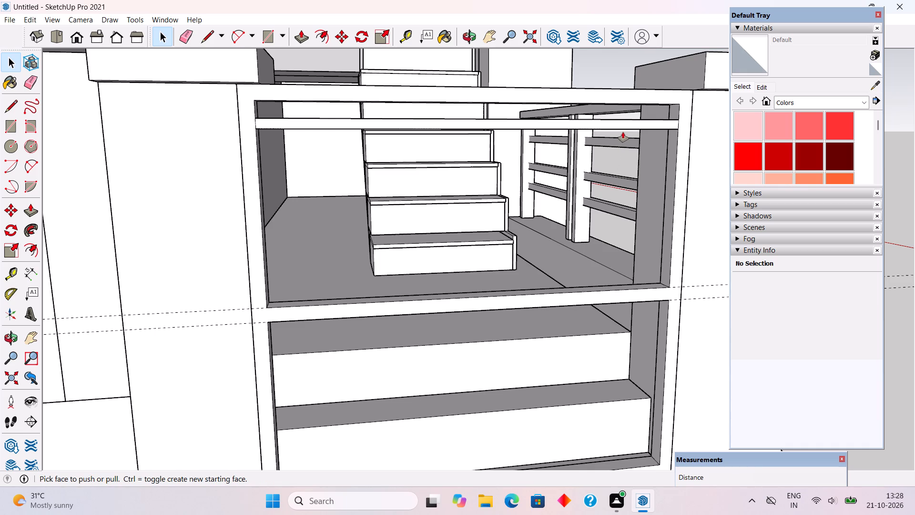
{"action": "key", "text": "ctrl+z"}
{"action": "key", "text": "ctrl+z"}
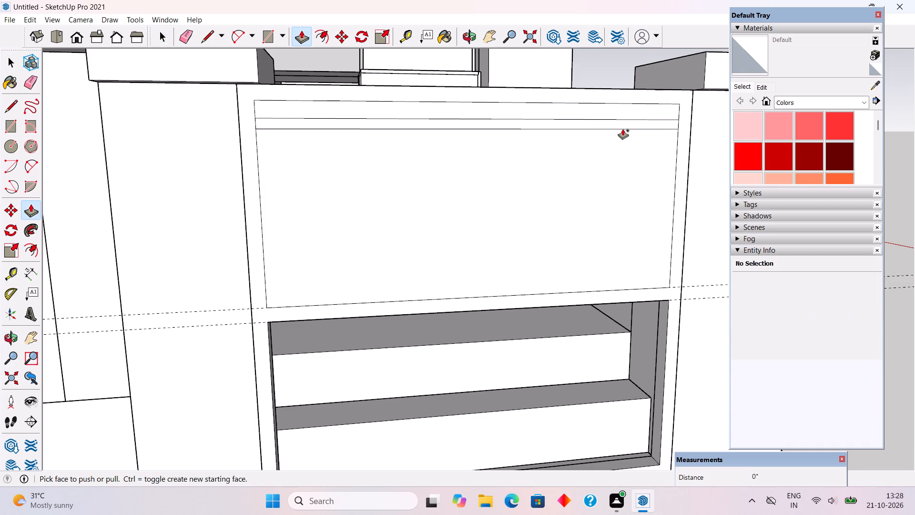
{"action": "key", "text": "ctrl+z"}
Select all connected geometry of the gate frame and make it a group.
{"action": "key", "text": "space"}
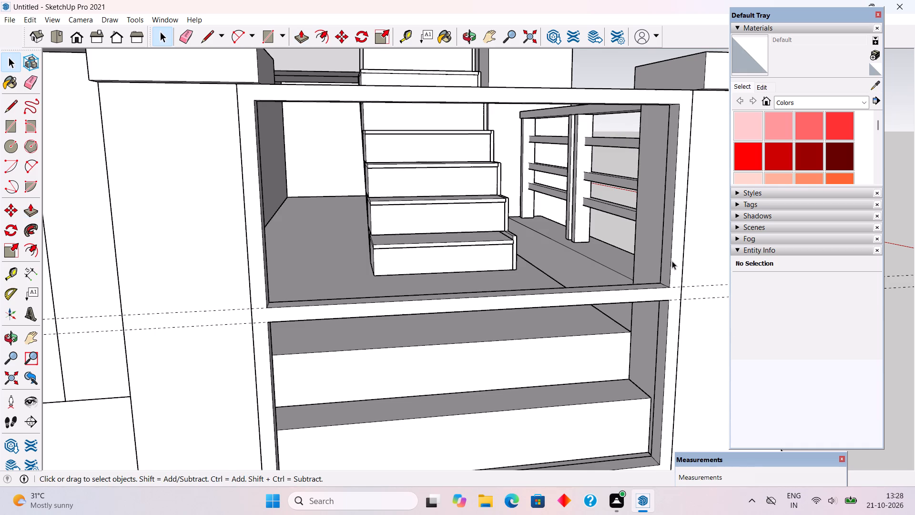
{"action": "triple_click", "coordinate": [672, 261]}
{"action": "right_click", "coordinate": [672, 261]}
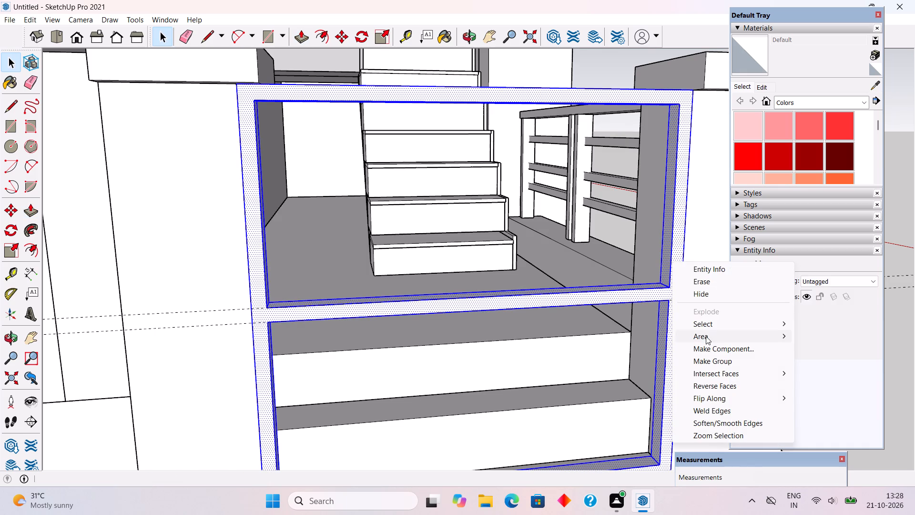
{"action": "left_click", "coordinate": [713, 360]}
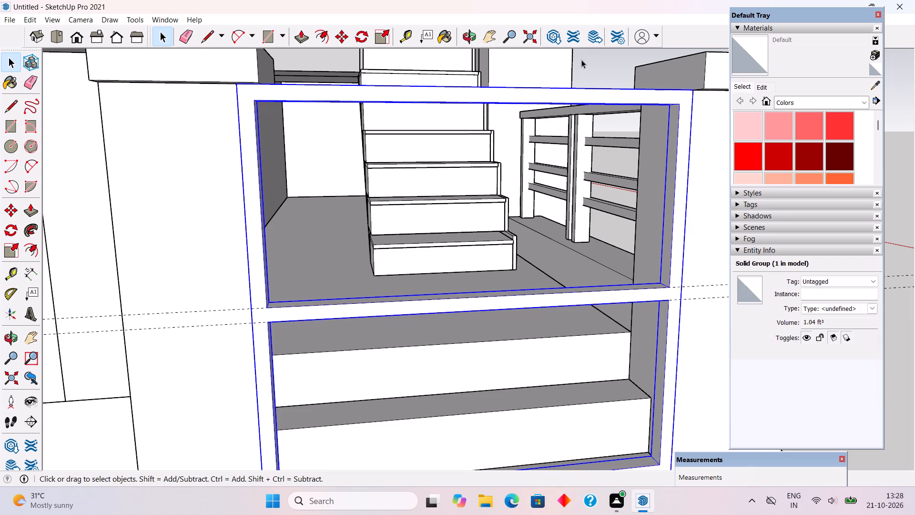
{"action": "left_click", "coordinate": [581, 60]}
Draw a slat rectangle about 1 1/16" high and 4' 11" long across the upper opening, just below the top rail.
{"action": "key", "text": "r"}
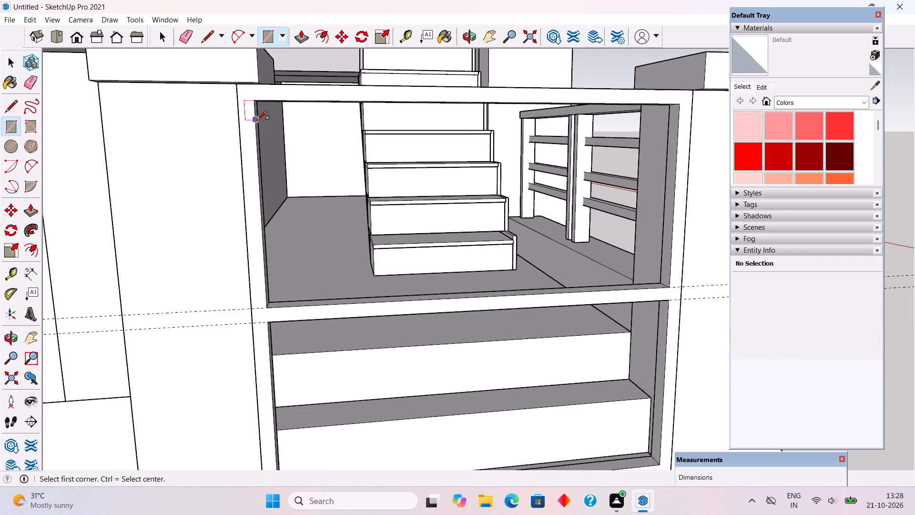
{"action": "left_click", "coordinate": [257, 120]}
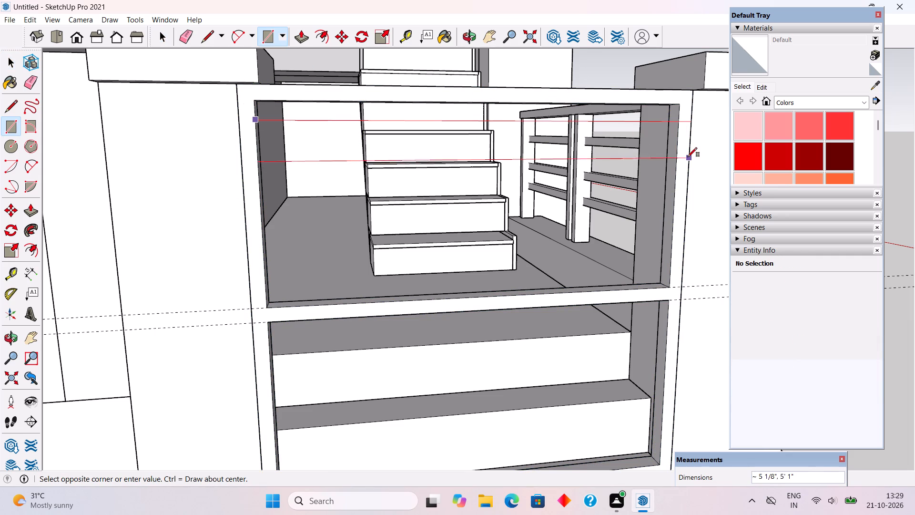
{"action": "scroll", "coordinate": [681, 146], "scroll_direction": "up", "scroll_amount": 3}
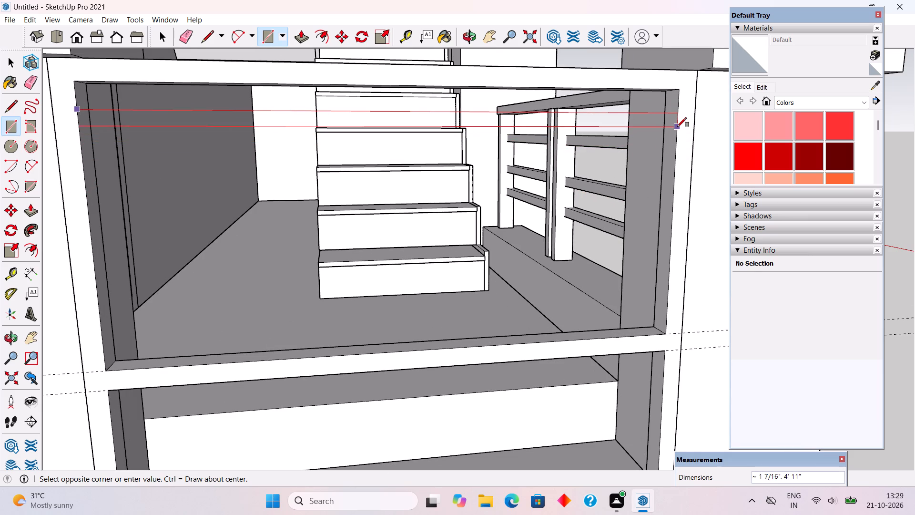
{"action": "left_click", "coordinate": [678, 123]}
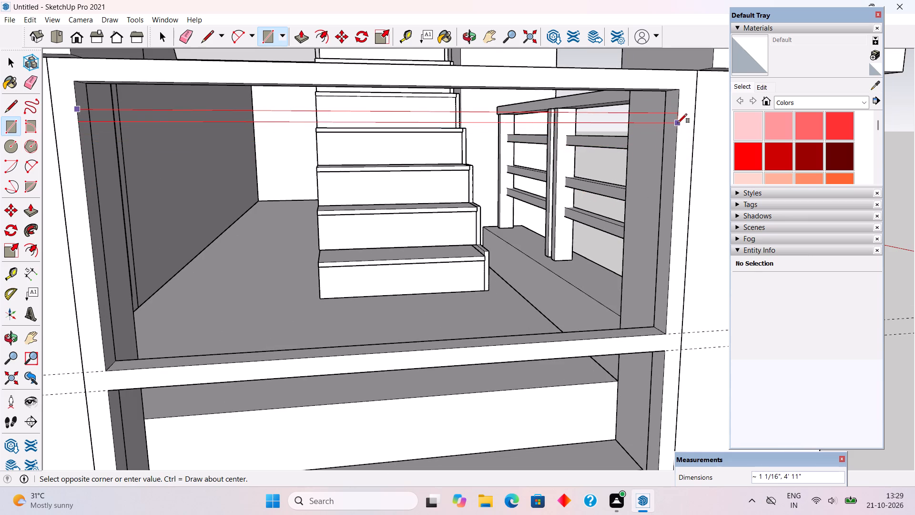
Pull the slat face out by 2" to give it thickness.
{"action": "key", "text": "p"}
{"action": "left_click", "coordinate": [670, 121]}
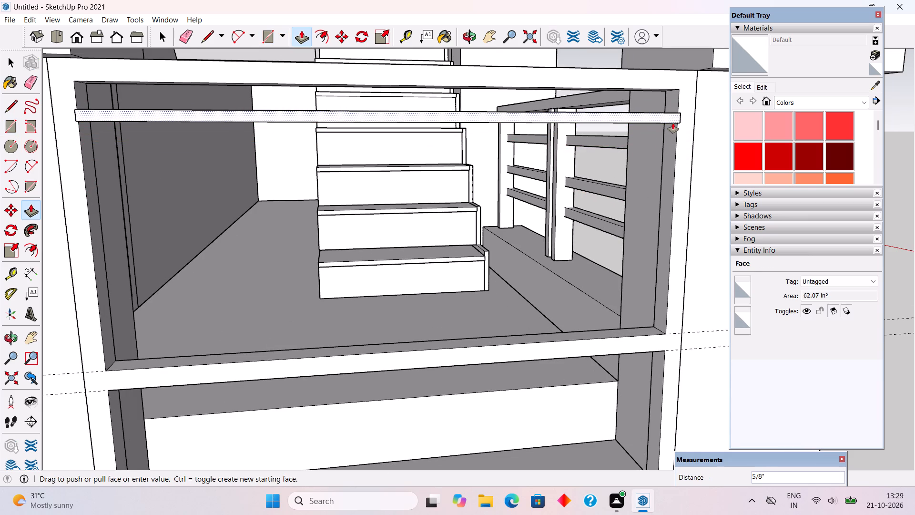
{"action": "type", "text": "2\""}
{"action": "key", "text": "Return"}
{"action": "key", "text": "space"}
Select the whole slat between the gate's side posts and make it a group.
{"action": "scroll", "coordinate": [673, 123], "scroll_direction": "down", "scroll_amount": 6}
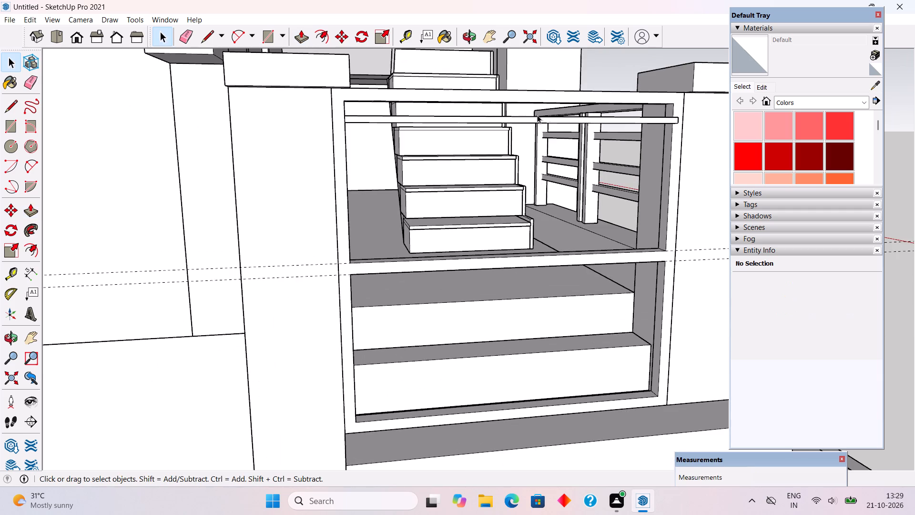
{"action": "middle_click_drag", "start_coordinate": [447, 84], "coordinate": [550, 112]}
{"action": "middle_click_drag", "start_coordinate": [550, 112], "coordinate": [516, 109]}
{"action": "scroll", "coordinate": [502, 112], "scroll_direction": "down", "scroll_amount": 3}
{"action": "scroll", "coordinate": [560, 182], "scroll_direction": "up", "scroll_amount": 4}
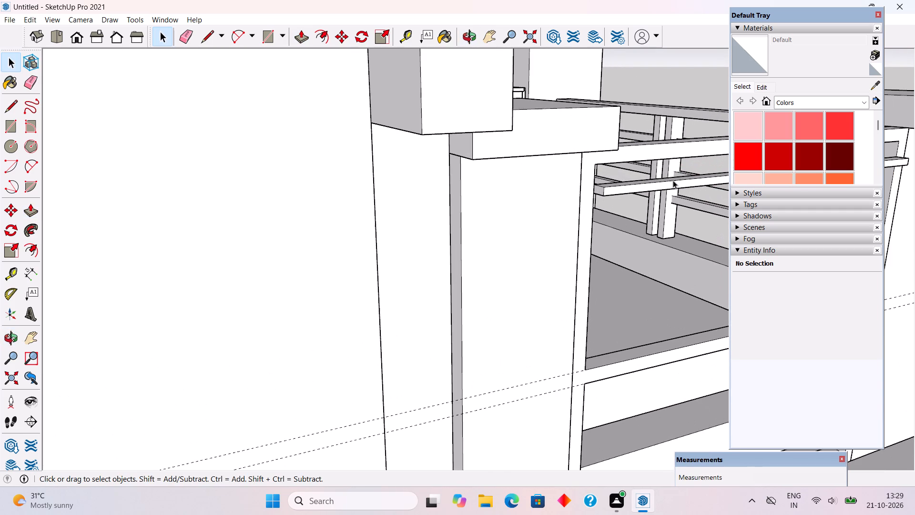
{"action": "triple_click", "coordinate": [669, 186]}
{"action": "right_click", "coordinate": [669, 186]}
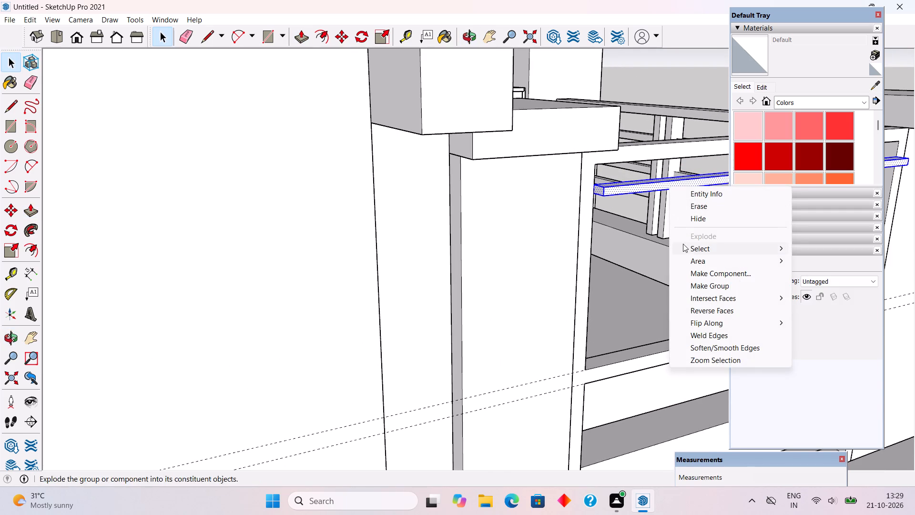
{"action": "left_click", "coordinate": [701, 282]}
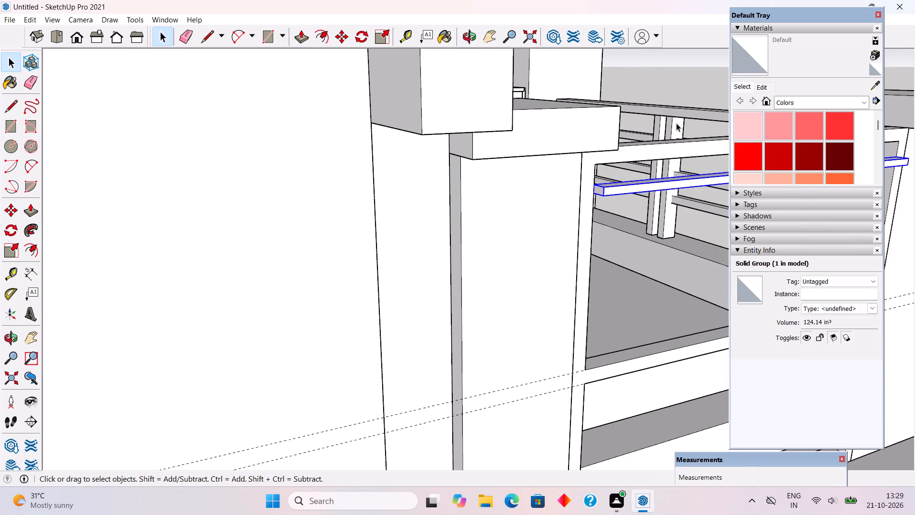
{"action": "left_click", "coordinate": [666, 71]}
Move the slat group 2" back from its front lower corner so it sits flush inside the gate frame.
{"action": "scroll", "coordinate": [597, 206], "scroll_direction": "up", "scroll_amount": 6}
{"action": "scroll", "coordinate": [597, 206], "scroll_direction": "down", "scroll_amount": 3}
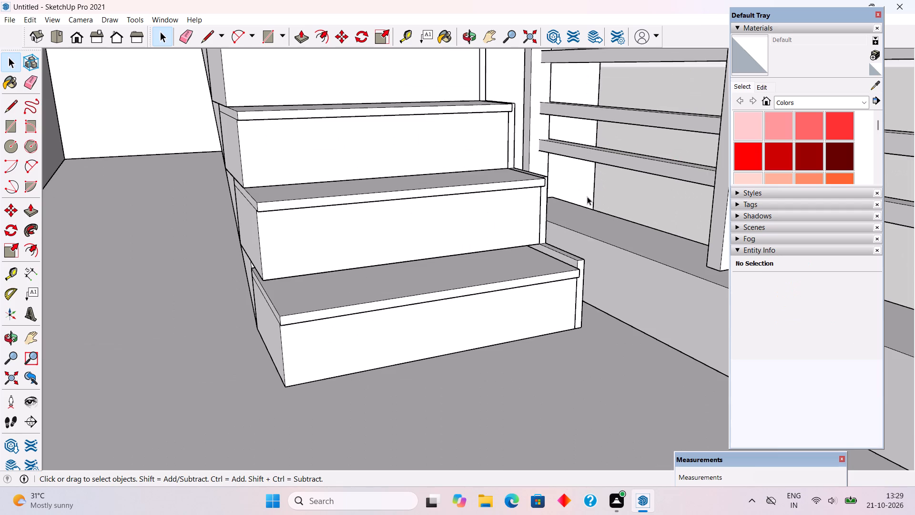
{"action": "scroll", "coordinate": [587, 196], "scroll_direction": "down", "scroll_amount": 5}
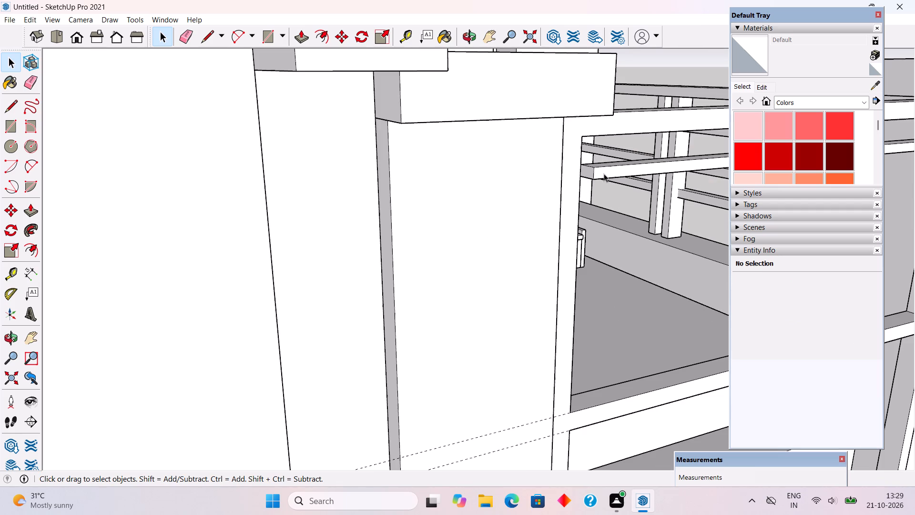
{"action": "left_click", "coordinate": [604, 174]}
{"action": "scroll", "coordinate": [604, 177], "scroll_direction": "up", "scroll_amount": 6}
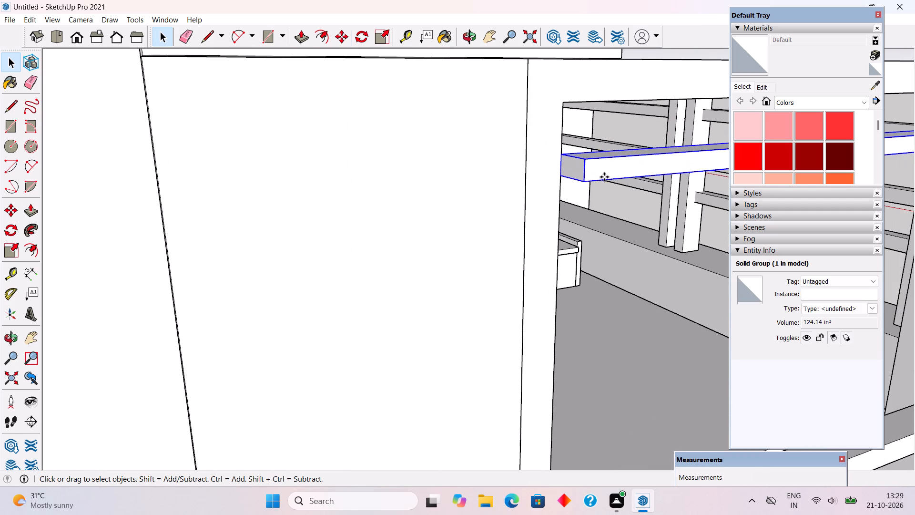
{"action": "key", "text": "m"}
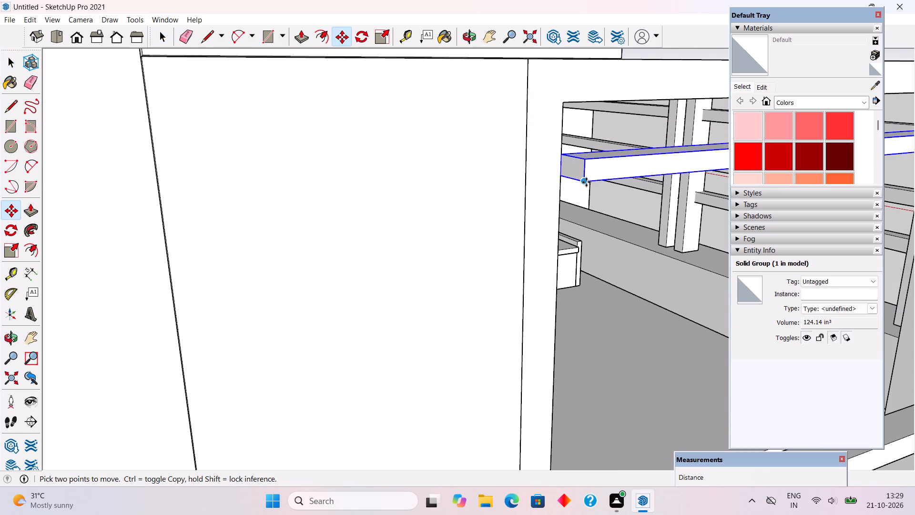
{"action": "left_click", "coordinate": [586, 182]}
{"action": "left_click", "coordinate": [560, 179]}
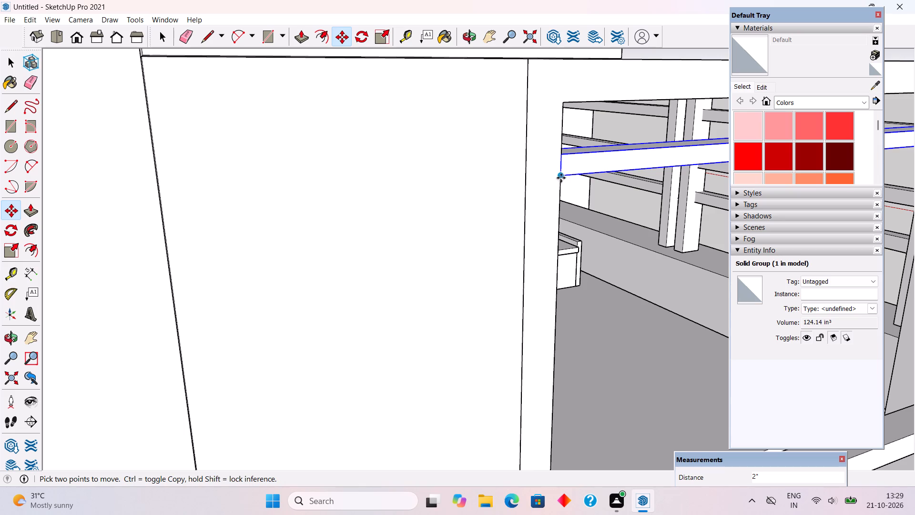
{"action": "left_click", "coordinate": [562, 177]}
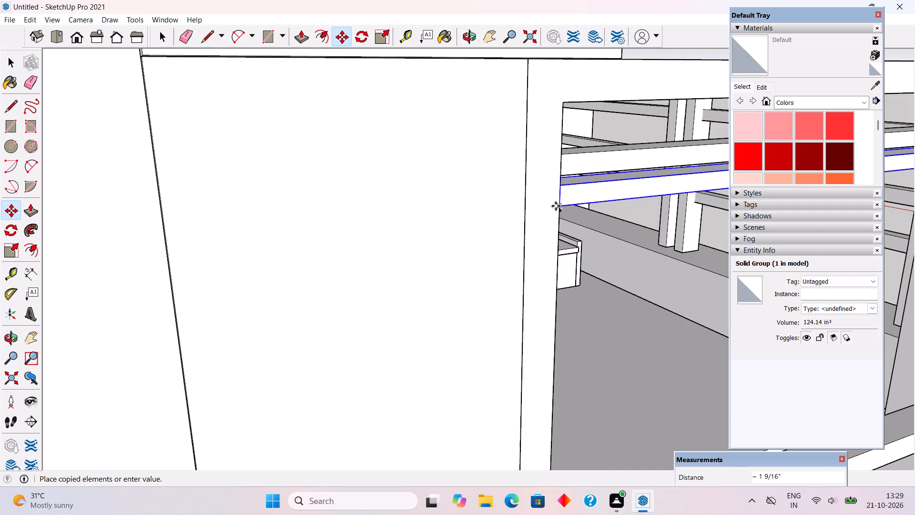
{"action": "key", "text": "space"}
Open the slat group and push its top face down about 3/8" to make the slat thinner.
{"action": "scroll", "coordinate": [622, 138], "scroll_direction": "up", "scroll_amount": 2}
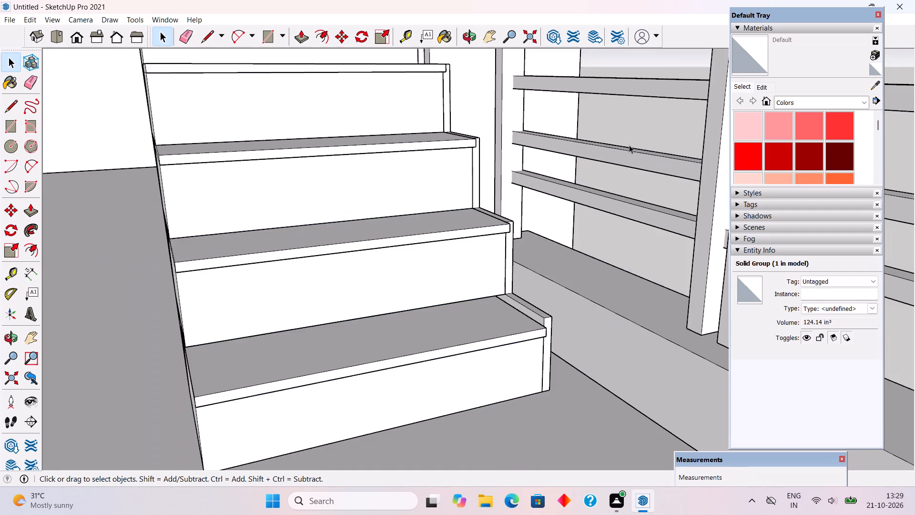
{"action": "scroll", "coordinate": [629, 145], "scroll_direction": "down", "scroll_amount": 3}
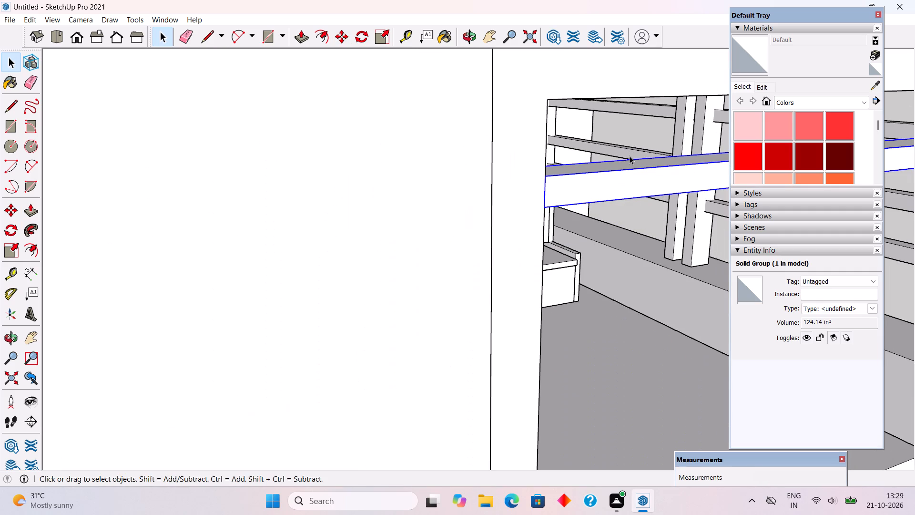
{"action": "triple_click", "coordinate": [655, 191]}
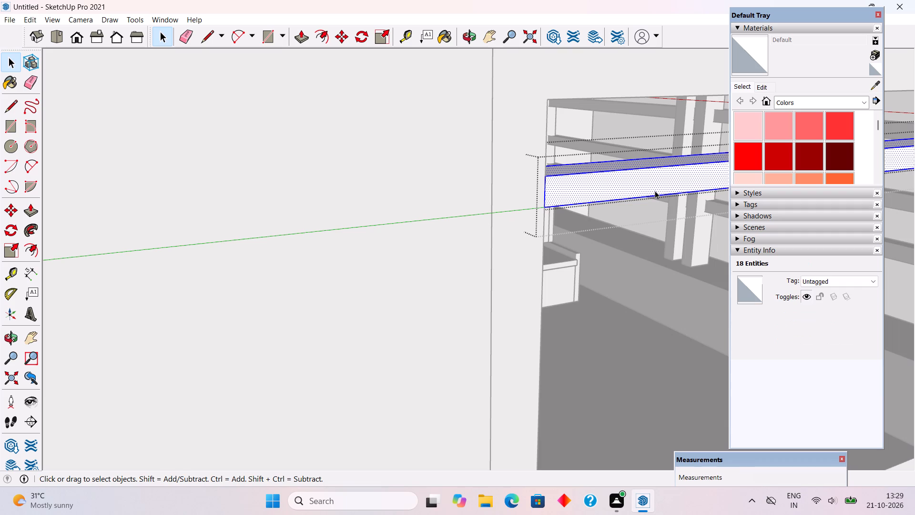
{"action": "key", "text": "p"}
{"action": "left_click", "coordinate": [662, 164]}
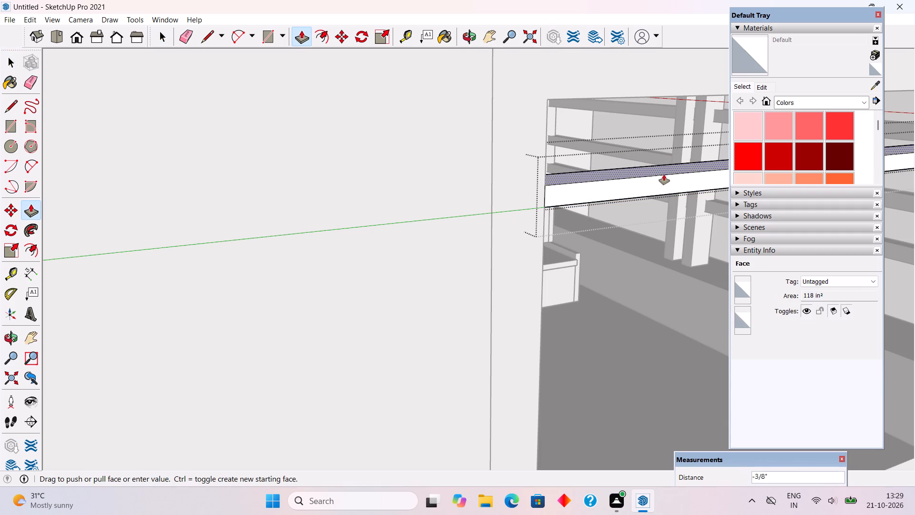
{"action": "left_click", "coordinate": [664, 175]}
{"action": "middle_click_drag", "start_coordinate": [669, 197], "coordinate": [648, 167]}
{"action": "scroll", "coordinate": [648, 167], "scroll_direction": "down", "scroll_amount": 5}
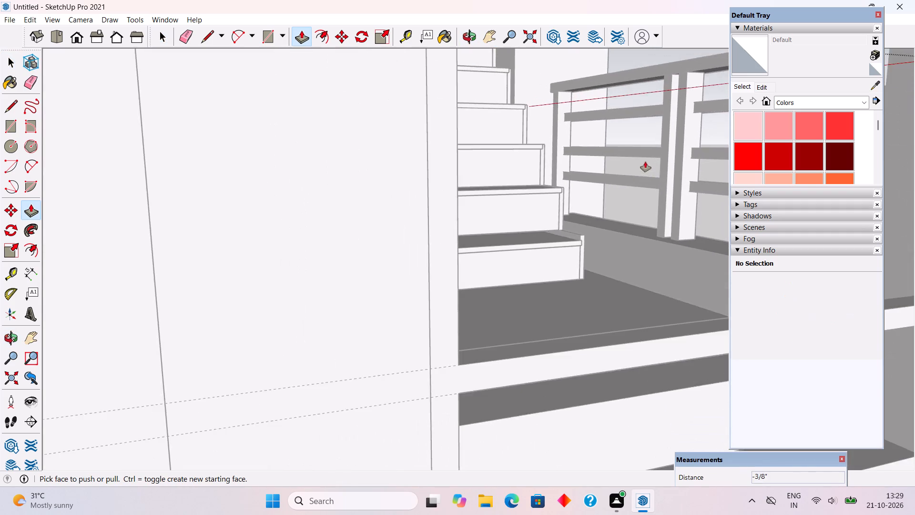
{"action": "scroll", "coordinate": [645, 162], "scroll_direction": "down", "scroll_amount": 13}
{"action": "key", "text": "space"}
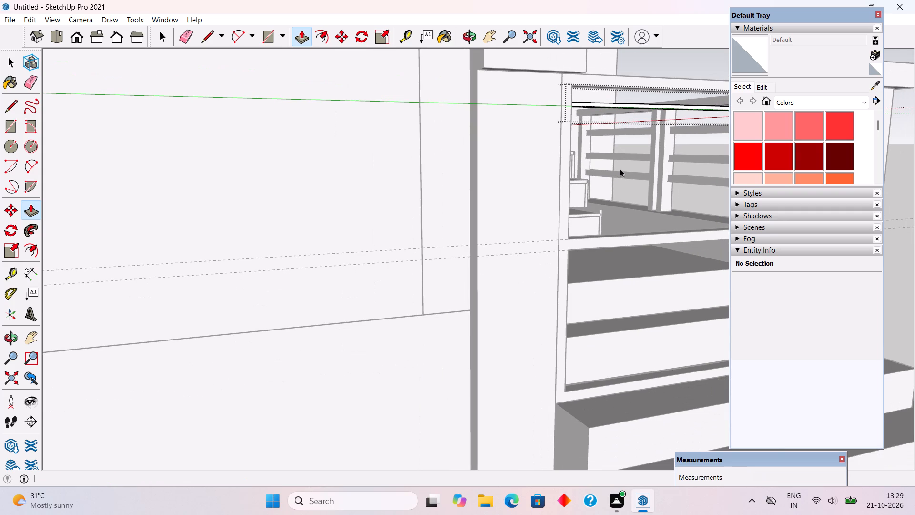
Open the slat group below the gate's top rail and pull its underside down by 1", leaving the group when finished.
{"action": "left_click", "coordinate": [696, 197]}
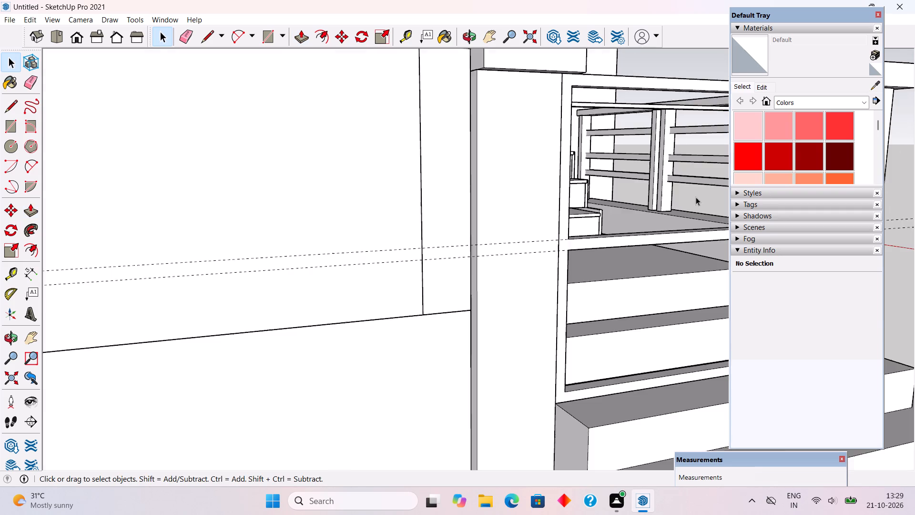
{"action": "scroll", "coordinate": [694, 197], "scroll_direction": "down", "scroll_amount": 5}
{"action": "scroll", "coordinate": [572, 207], "scroll_direction": "down", "scroll_amount": 5}
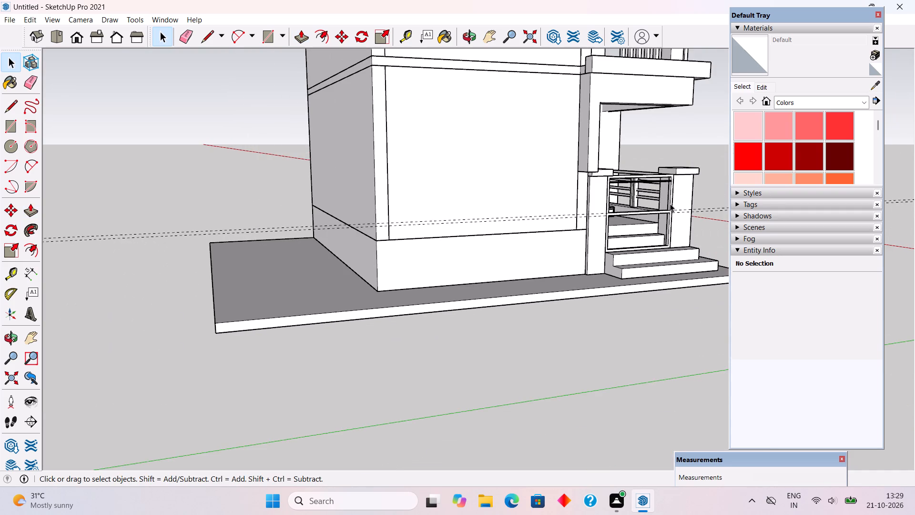
{"action": "scroll", "coordinate": [671, 203], "scroll_direction": "up", "scroll_amount": 15}
{"action": "middle_click_drag", "start_coordinate": [676, 198], "coordinate": [668, 156]}
{"action": "scroll", "coordinate": [666, 155], "scroll_direction": "down", "scroll_amount": 4}
{"action": "scroll", "coordinate": [646, 110], "scroll_direction": "up", "scroll_amount": 3}
{"action": "middle_click_drag", "start_coordinate": [648, 111], "coordinate": [646, 111]}
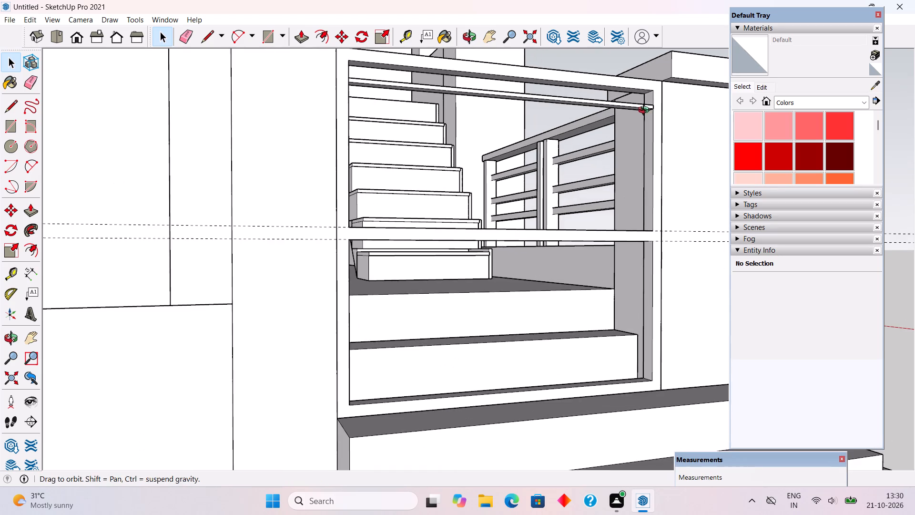
{"action": "middle_click_drag", "start_coordinate": [646, 111], "coordinate": [642, 54]}
{"action": "scroll", "coordinate": [640, 85], "scroll_direction": "down", "scroll_amount": 7}
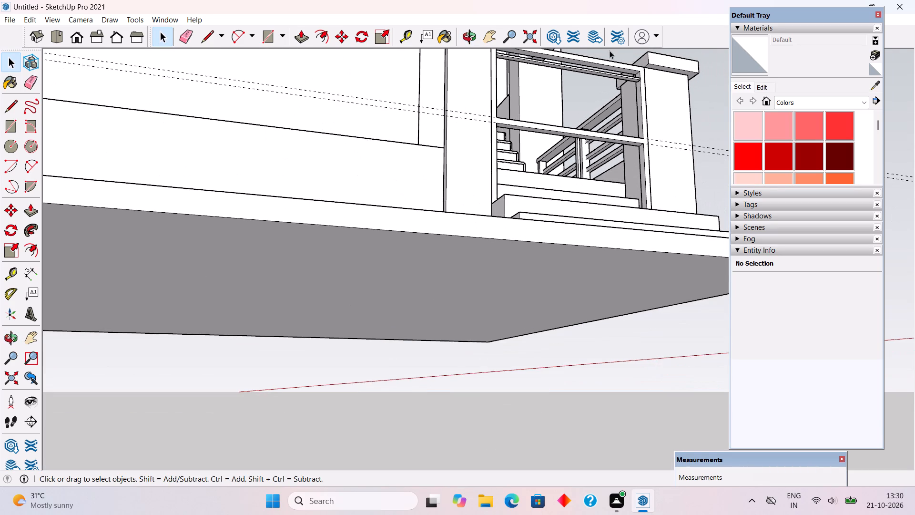
{"action": "scroll", "coordinate": [602, 48], "scroll_direction": "up", "scroll_amount": 17}
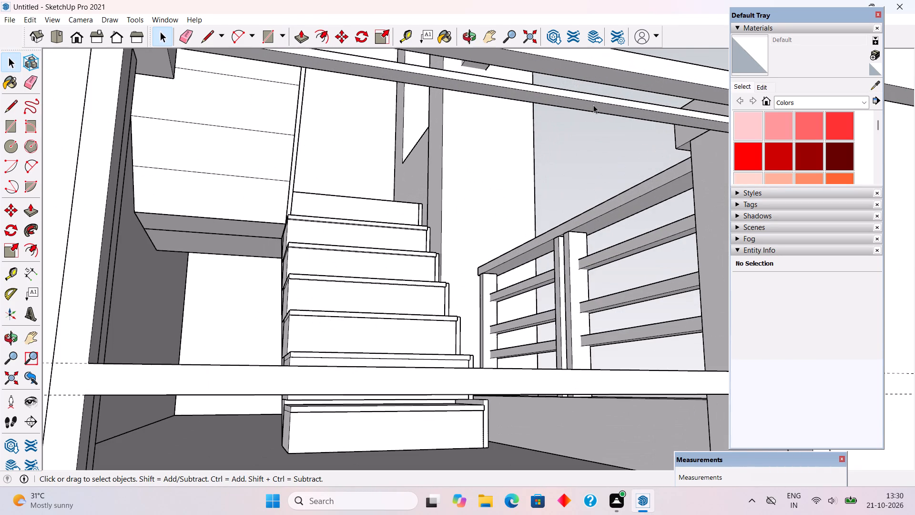
{"action": "left_click", "coordinate": [593, 105]}
{"action": "triple_click", "coordinate": [593, 105]}
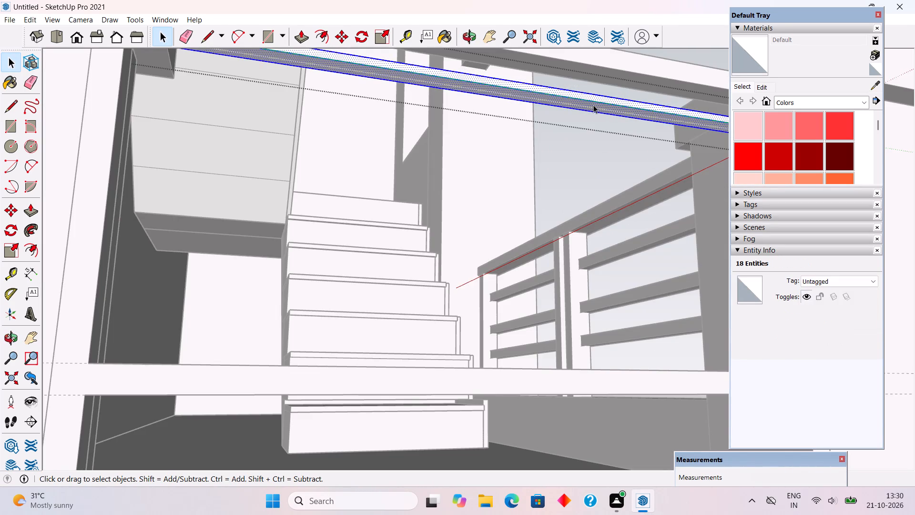
{"action": "key", "text": "p"}
{"action": "left_click", "coordinate": [596, 105]}
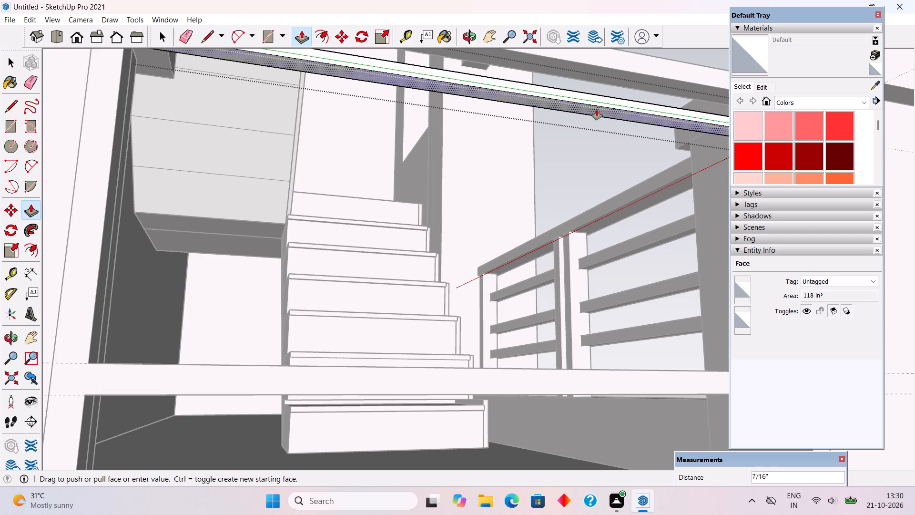
{"action": "type", "text": "1\""}
{"action": "key", "text": "Return"}
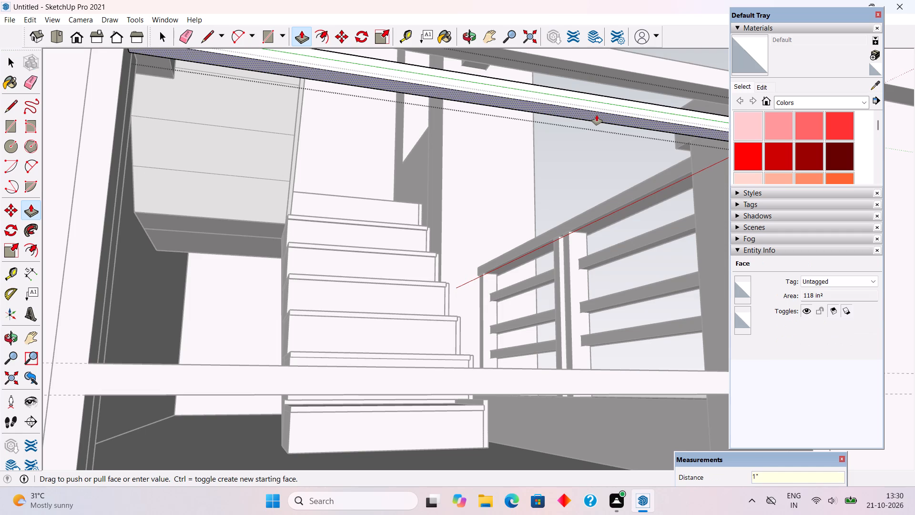
{"action": "key", "text": "space"}
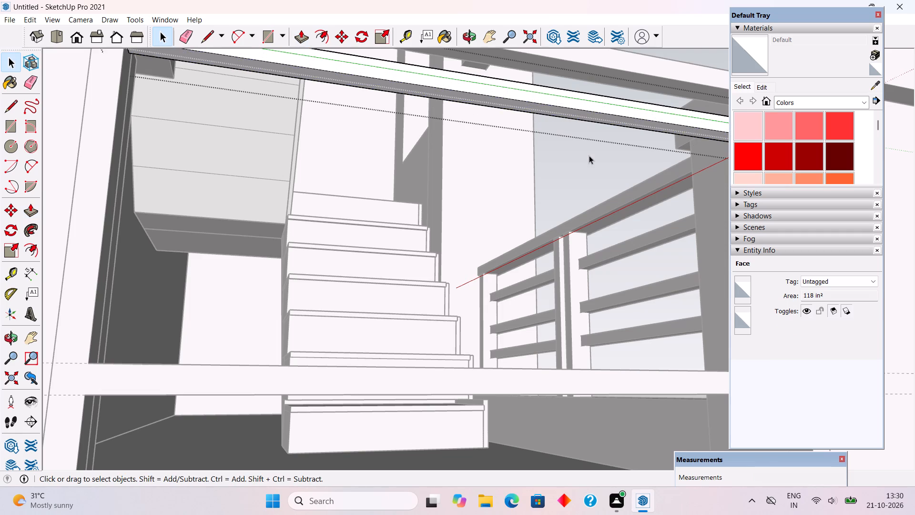
{"action": "left_click", "coordinate": [589, 155]}
Reopen the slat group and push its underside back up by 0.5", leaving the group when finished.
{"action": "scroll", "coordinate": [589, 155], "scroll_direction": "down", "scroll_amount": 5}
{"action": "middle_click_drag", "start_coordinate": [555, 217], "coordinate": [525, 297]}
{"action": "scroll", "coordinate": [525, 297], "scroll_direction": "down", "scroll_amount": 5}
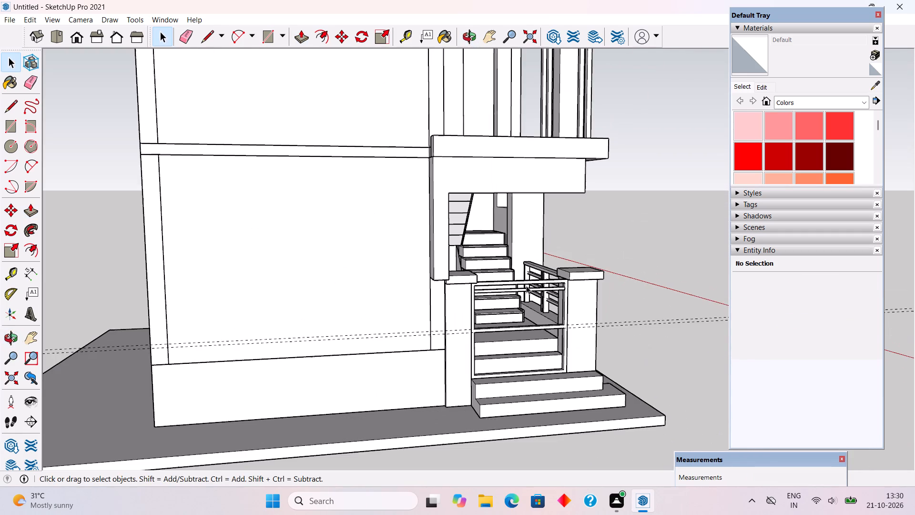
{"action": "middle_click_drag", "start_coordinate": [534, 278], "coordinate": [536, 309]}
{"action": "scroll", "coordinate": [570, 407], "scroll_direction": "up", "scroll_amount": 6}
{"action": "scroll", "coordinate": [566, 267], "scroll_direction": "up", "scroll_amount": 4}
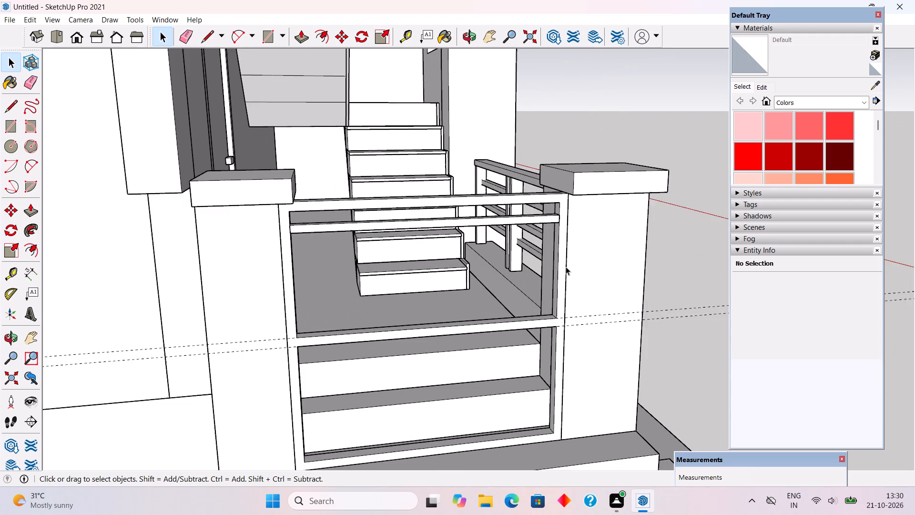
{"action": "scroll", "coordinate": [566, 267], "scroll_direction": "up", "scroll_amount": 4}
{"action": "middle_click_drag", "start_coordinate": [283, 230], "coordinate": [257, 303]}
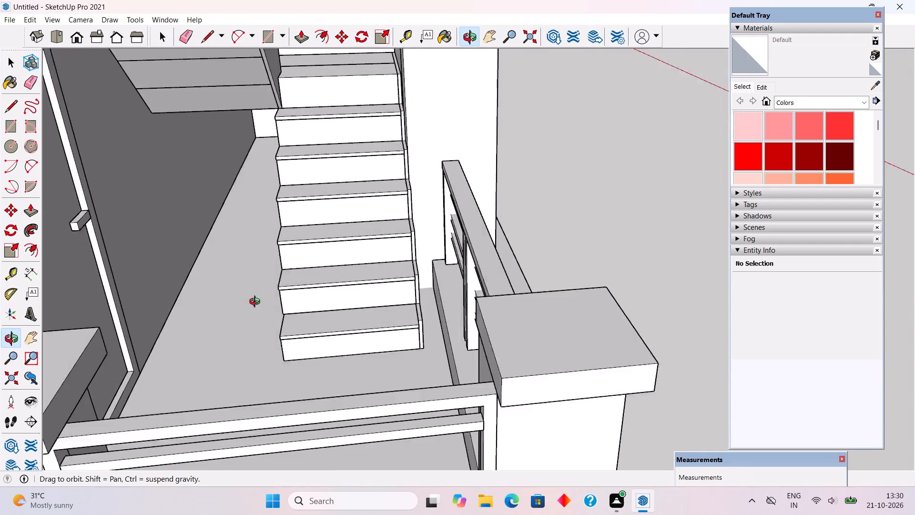
{"action": "middle_click_drag", "start_coordinate": [257, 303], "coordinate": [265, 257]}
{"action": "scroll", "coordinate": [295, 302], "scroll_direction": "up", "scroll_amount": 5}
{"action": "triple_click", "coordinate": [295, 302]}
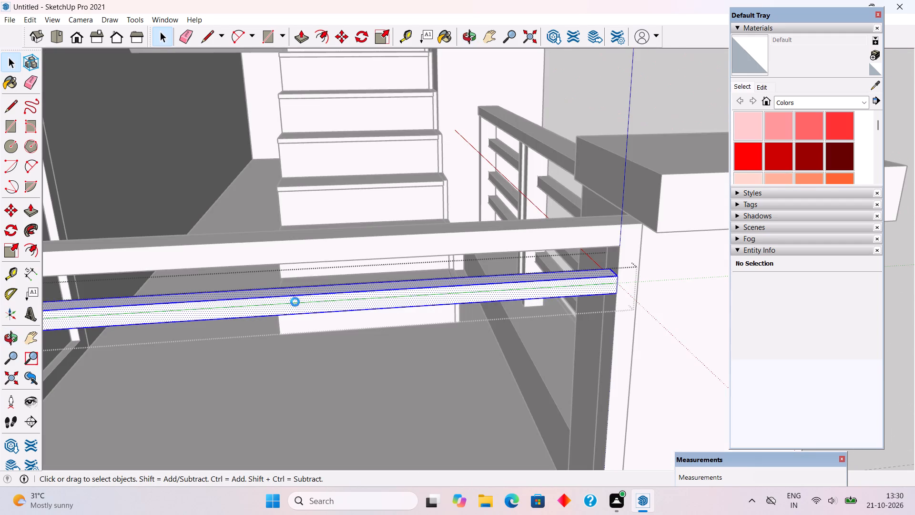
{"action": "key", "text": "p"}
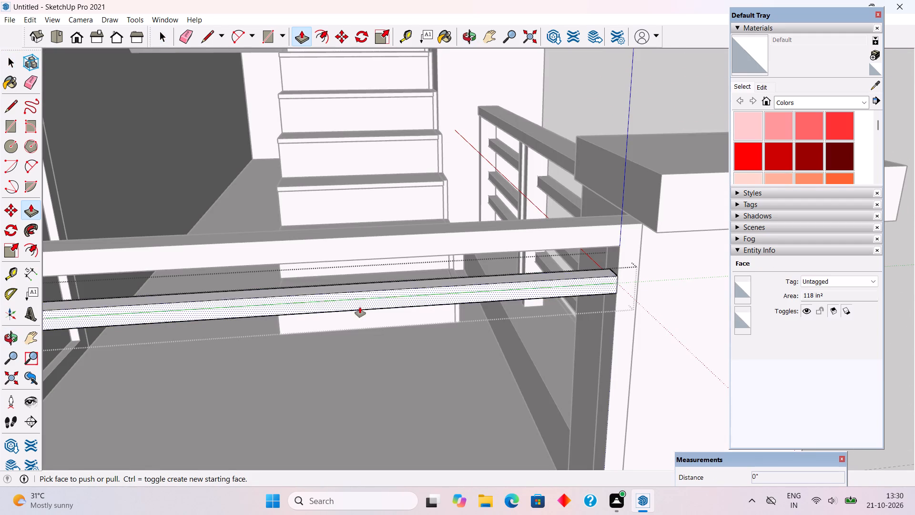
{"action": "middle_click_drag", "start_coordinate": [363, 313], "coordinate": [393, 298]}
{"action": "scroll", "coordinate": [393, 297], "scroll_direction": "down", "scroll_amount": 4}
{"action": "middle_click_drag", "start_coordinate": [405, 304], "coordinate": [410, 257]}
{"action": "scroll", "coordinate": [410, 257], "scroll_direction": "down", "scroll_amount": 3}
{"action": "scroll", "coordinate": [469, 242], "scroll_direction": "up", "scroll_amount": 4}
{"action": "middle_click_drag", "start_coordinate": [532, 228], "coordinate": [544, 196]}
{"action": "scroll", "coordinate": [542, 196], "scroll_direction": "down", "scroll_amount": 8}
{"action": "middle_click_drag", "start_coordinate": [597, 187], "coordinate": [593, 117]}
{"action": "scroll", "coordinate": [550, 84], "scroll_direction": "up", "scroll_amount": 13}
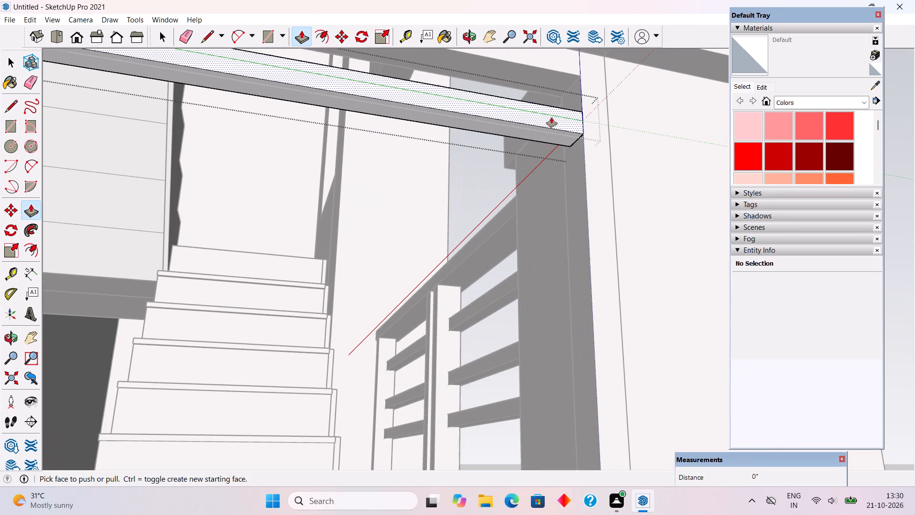
{"action": "left_click", "coordinate": [549, 131]}
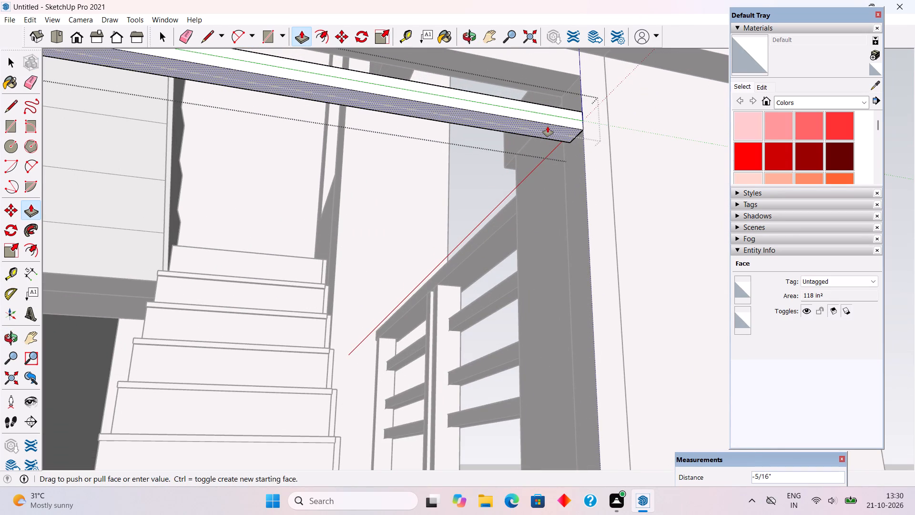
{"action": "type", "text": ".5\""}
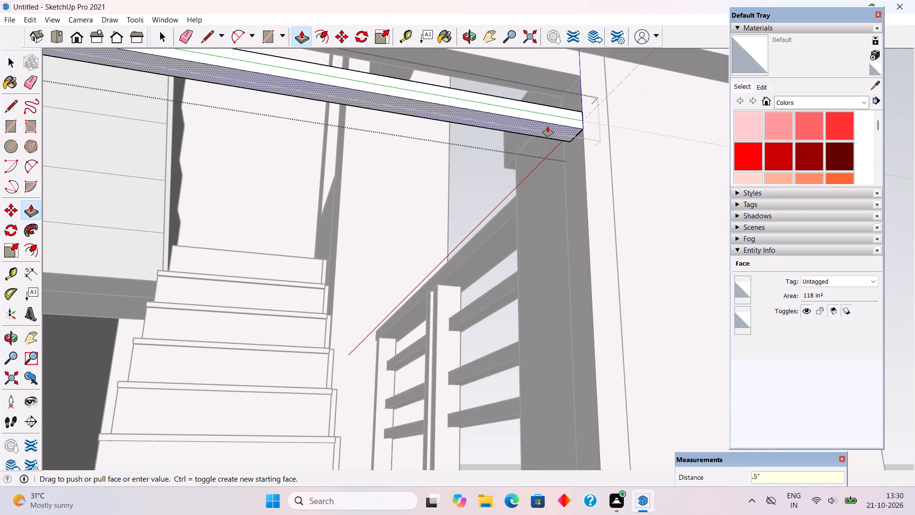
{"action": "key", "text": "Return"}
{"action": "key", "text": "space"}
{"action": "scroll", "coordinate": [564, 150], "scroll_direction": "down", "scroll_amount": 10}
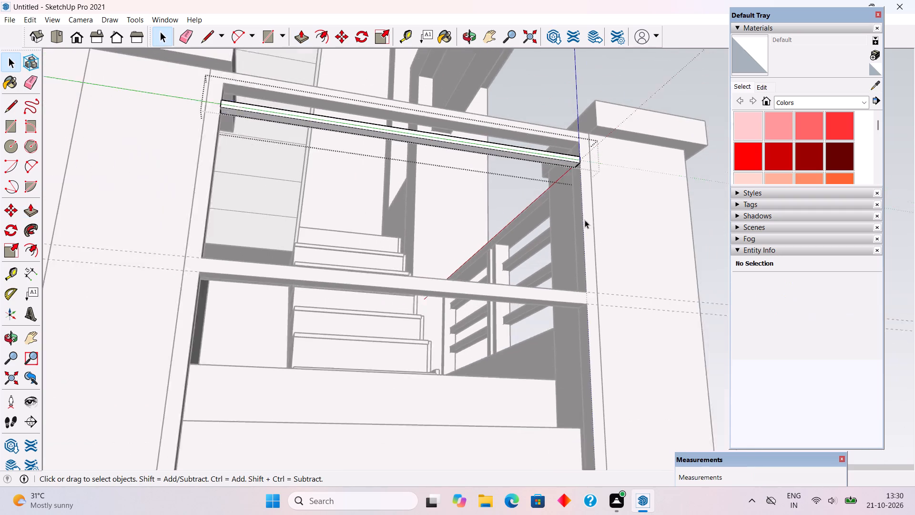
{"action": "scroll", "coordinate": [585, 220], "scroll_direction": "down", "scroll_amount": 1}
{"action": "left_click", "coordinate": [540, 95]}
Copy the slat group straight down 4.5" along the gate's side post and repeat it as 8 evenly spaced copies.
{"action": "middle_click_drag", "start_coordinate": [542, 138], "coordinate": [567, 223]}
{"action": "scroll", "coordinate": [570, 225], "scroll_direction": "down", "scroll_amount": 3}
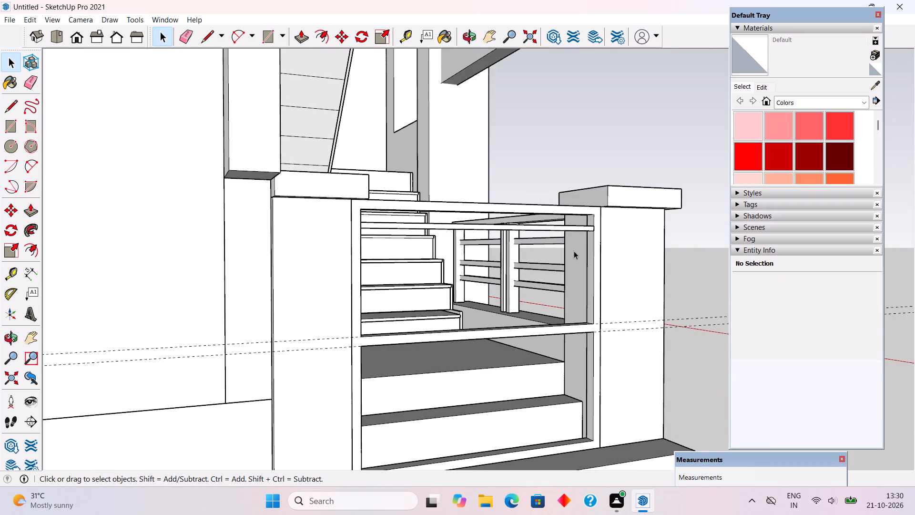
{"action": "middle_click_drag", "start_coordinate": [571, 303], "coordinate": [554, 335]}
{"action": "scroll", "coordinate": [336, 292], "scroll_direction": "up", "scroll_amount": 10}
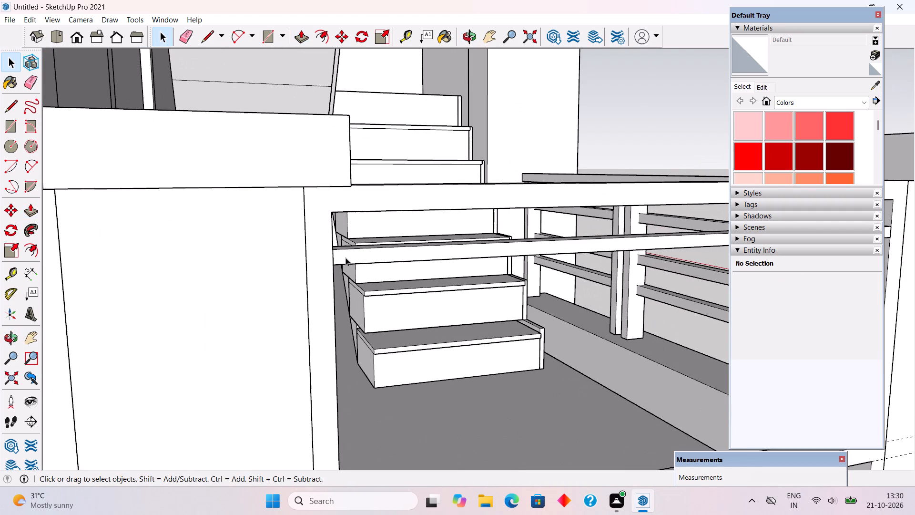
{"action": "left_click", "coordinate": [346, 257]}
{"action": "key", "text": "m"}
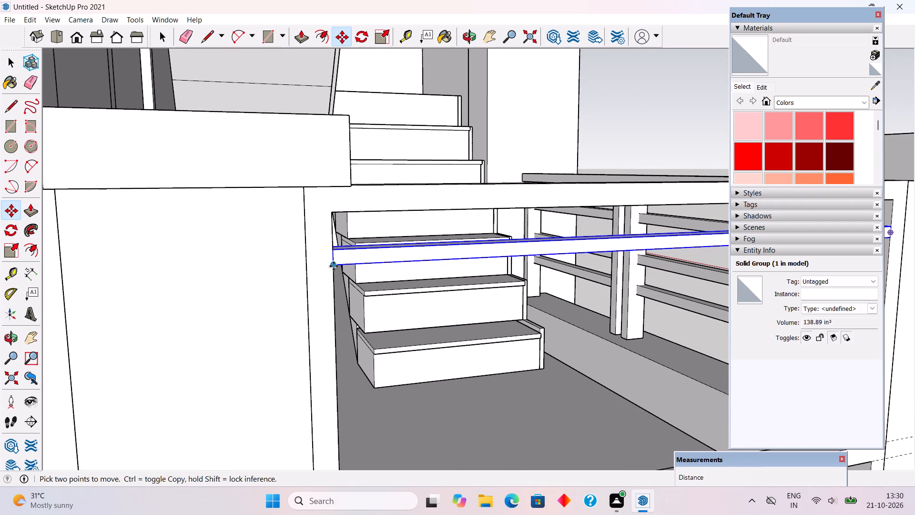
{"action": "left_click", "coordinate": [334, 266]}
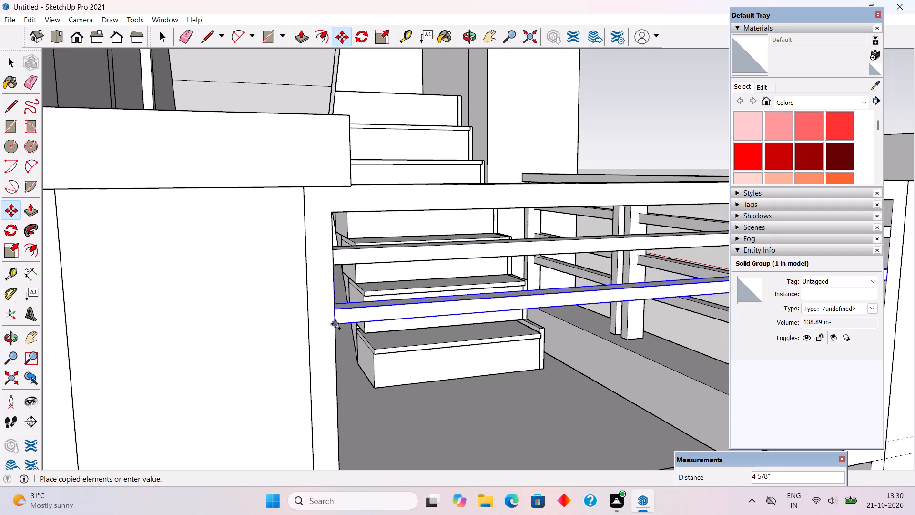
{"action": "type", "text": "4.5\""}
{"action": "key", "text": "Return"}
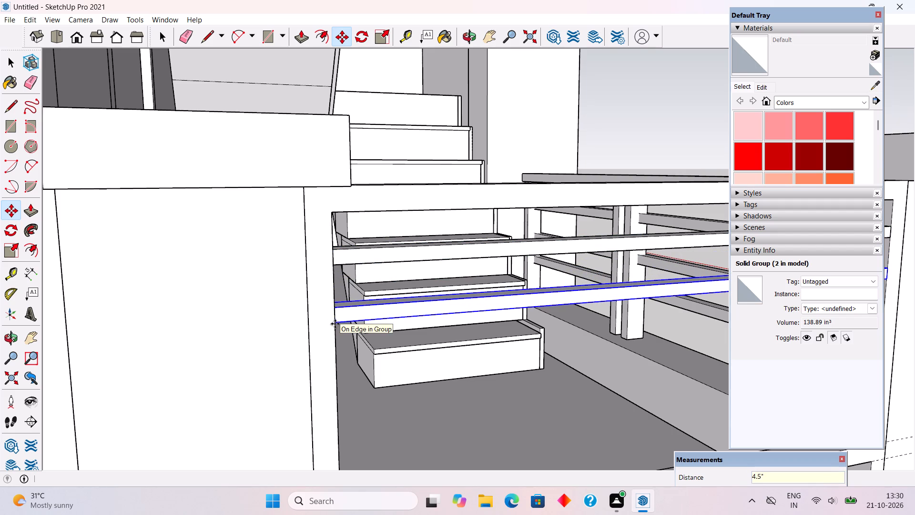
{"action": "key", "text": "x"}
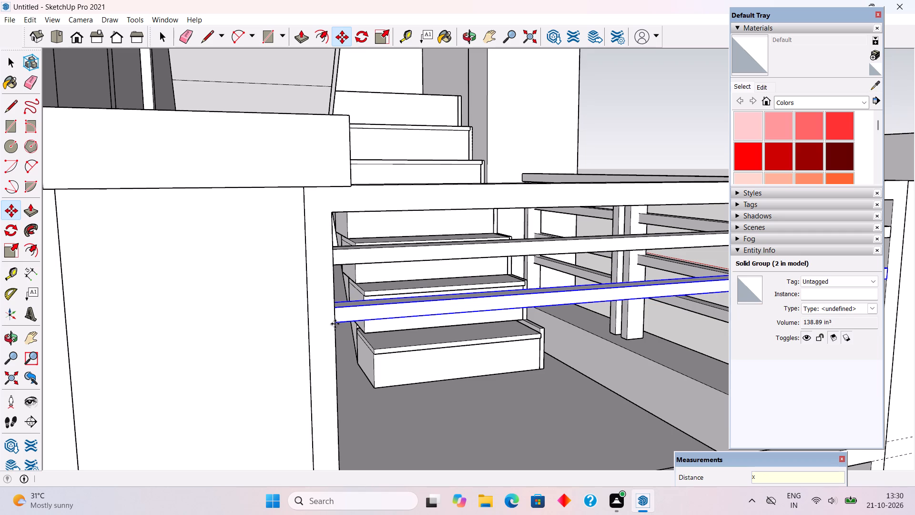
{"action": "key", "text": "8"}
{"action": "key", "text": "Return"}
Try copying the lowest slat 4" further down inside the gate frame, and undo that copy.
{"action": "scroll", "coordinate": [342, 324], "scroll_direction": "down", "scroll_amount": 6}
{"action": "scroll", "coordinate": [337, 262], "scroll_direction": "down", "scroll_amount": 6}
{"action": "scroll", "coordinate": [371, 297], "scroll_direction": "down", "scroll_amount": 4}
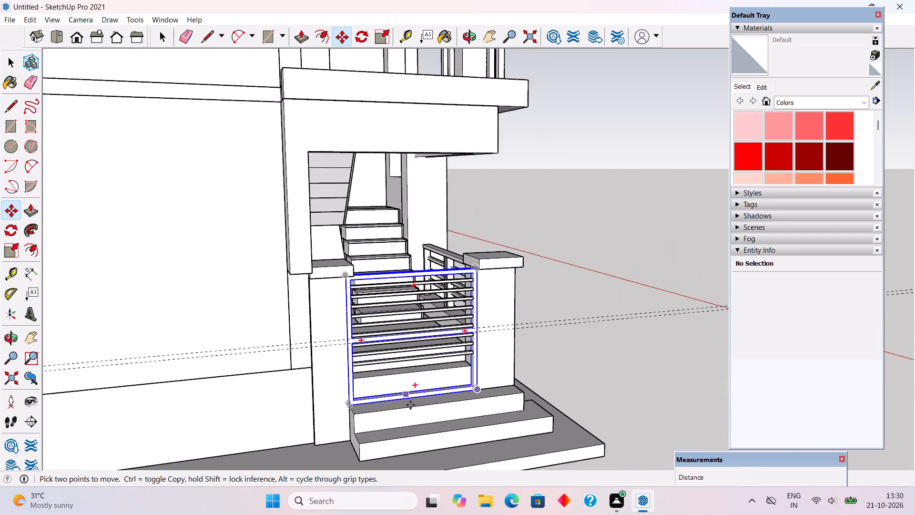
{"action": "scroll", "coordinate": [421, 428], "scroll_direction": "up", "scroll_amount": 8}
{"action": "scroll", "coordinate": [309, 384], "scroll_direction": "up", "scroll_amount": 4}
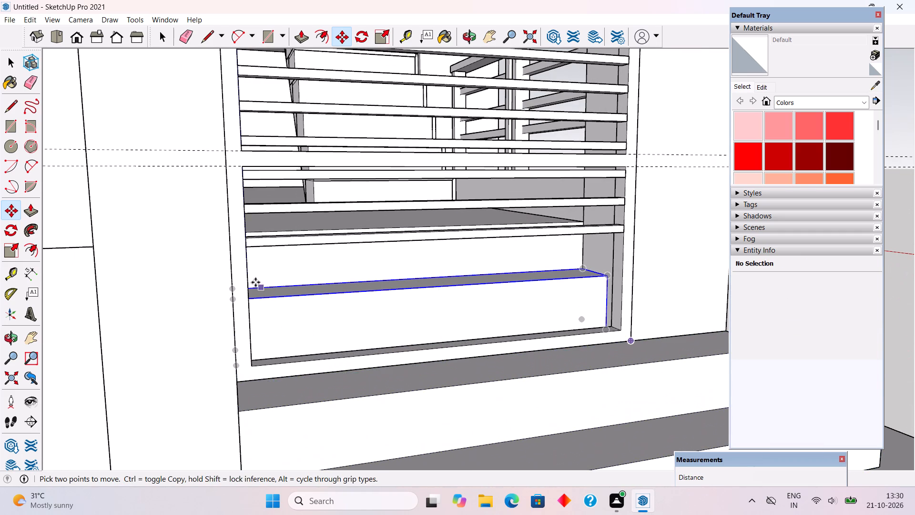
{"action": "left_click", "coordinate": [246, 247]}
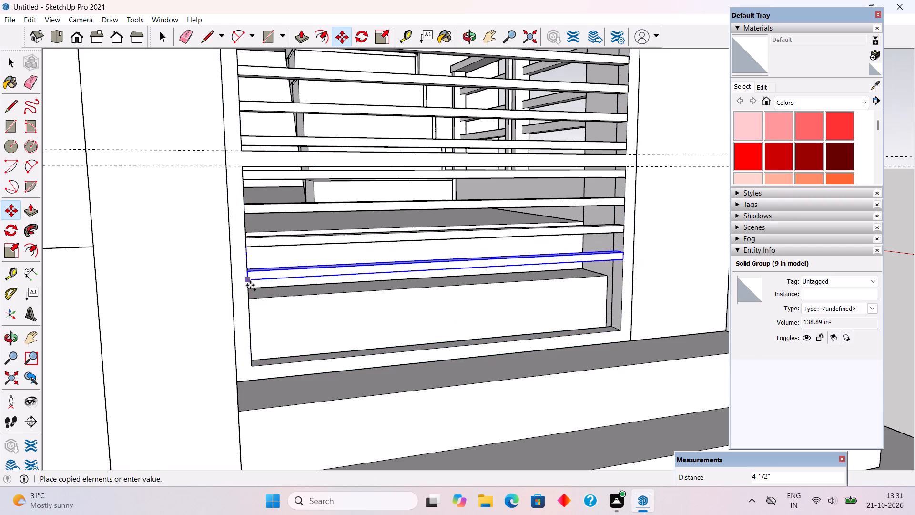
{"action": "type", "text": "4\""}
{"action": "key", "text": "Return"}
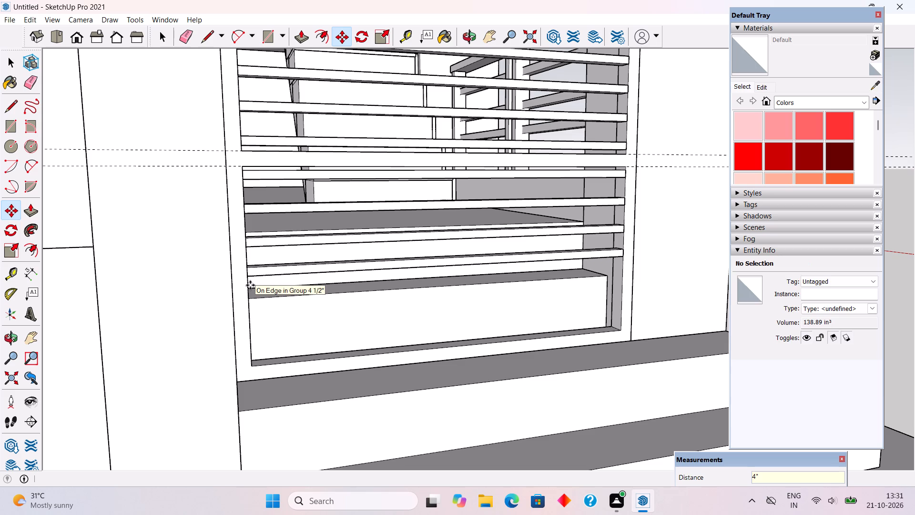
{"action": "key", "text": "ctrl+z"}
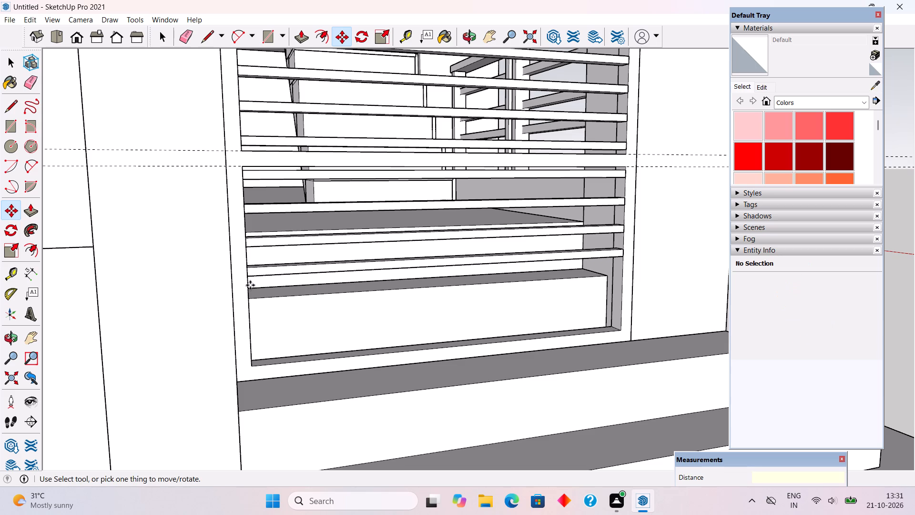
Copy the lowest slat straight down 4.5" and repeat it as 3 copies to fill the bottom of the gate frame.
{"action": "scroll", "coordinate": [248, 237], "scroll_direction": "up", "scroll_amount": 3}
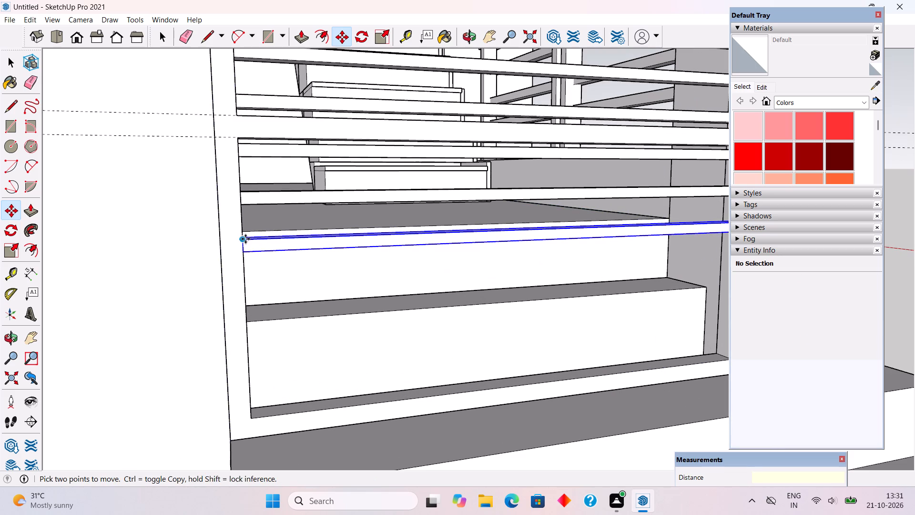
{"action": "left_click", "coordinate": [245, 239]}
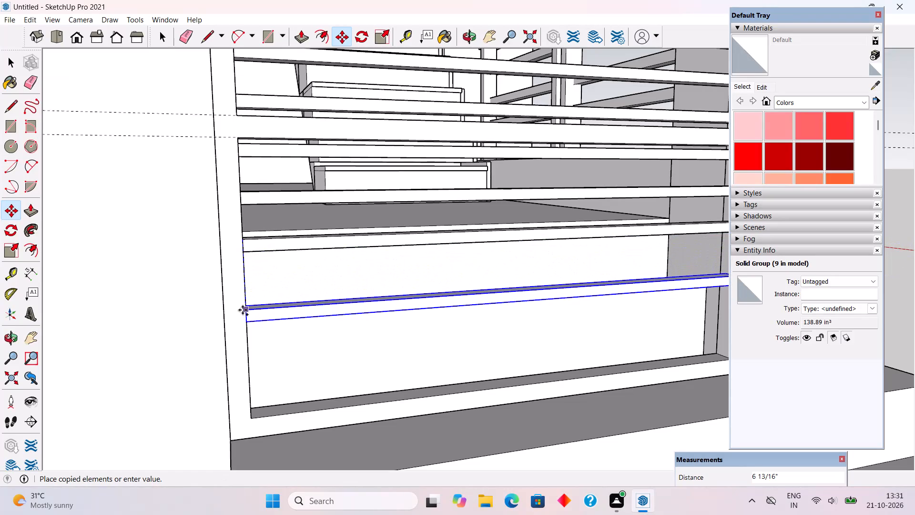
{"action": "type", "text": "4.5\""}
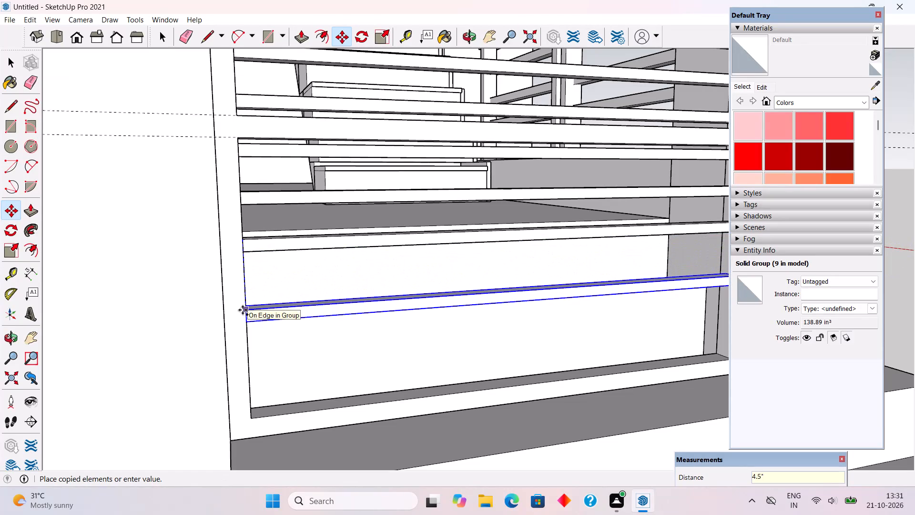
{"action": "key", "text": "Return"}
{"action": "key", "text": "x"}
{"action": "key", "text": "3"}
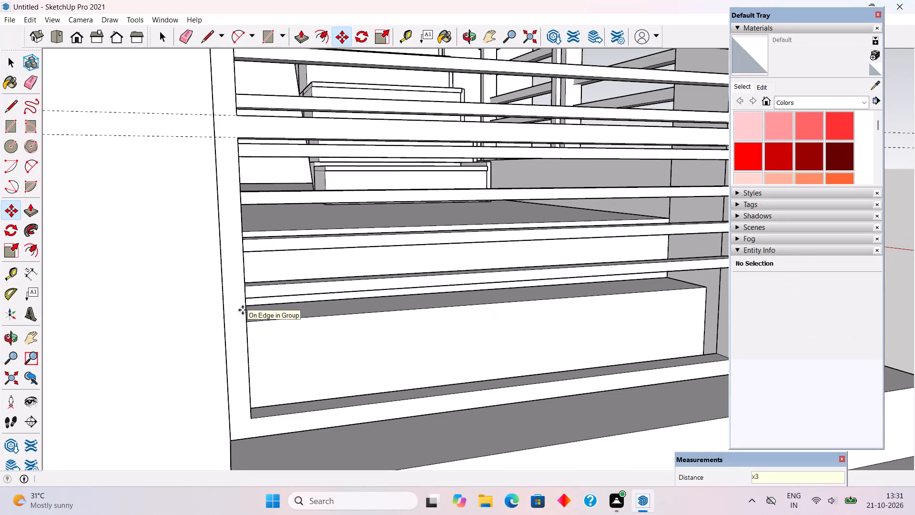
{"action": "key", "text": "Return"}
{"action": "key", "text": "space"}
{"action": "scroll", "coordinate": [240, 313], "scroll_direction": "down", "scroll_amount": 7}
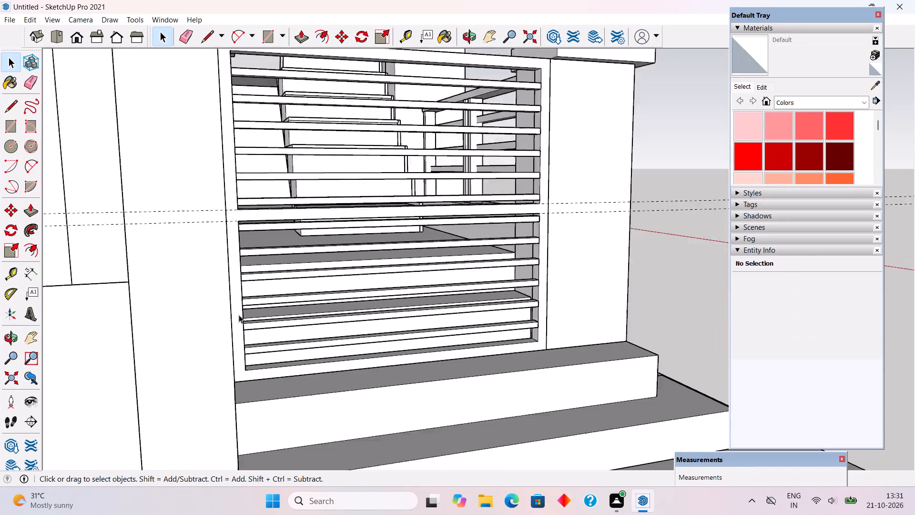
{"action": "scroll", "coordinate": [239, 315], "scroll_direction": "down", "scroll_amount": 6}
{"action": "left_click", "coordinate": [531, 332]}
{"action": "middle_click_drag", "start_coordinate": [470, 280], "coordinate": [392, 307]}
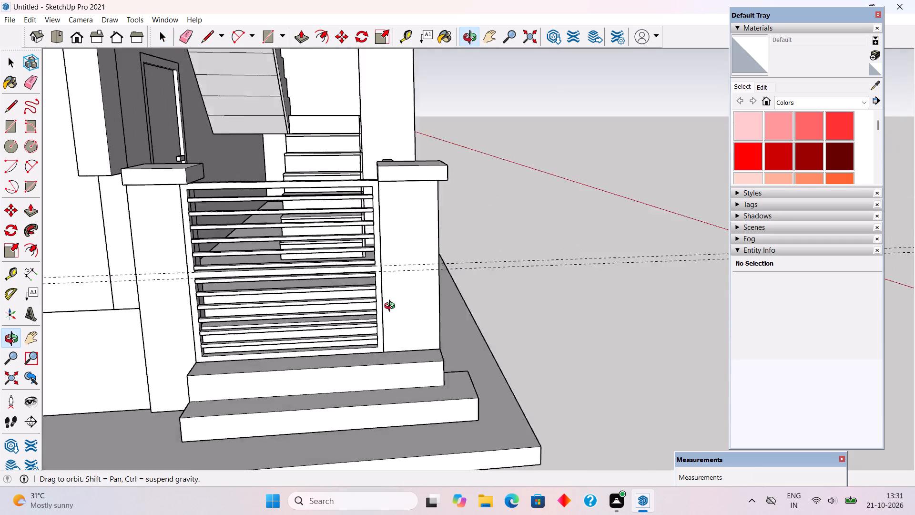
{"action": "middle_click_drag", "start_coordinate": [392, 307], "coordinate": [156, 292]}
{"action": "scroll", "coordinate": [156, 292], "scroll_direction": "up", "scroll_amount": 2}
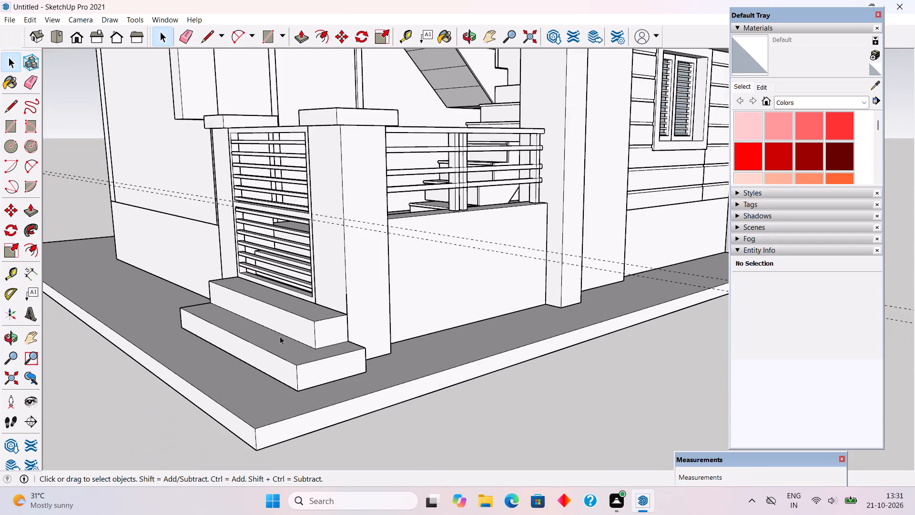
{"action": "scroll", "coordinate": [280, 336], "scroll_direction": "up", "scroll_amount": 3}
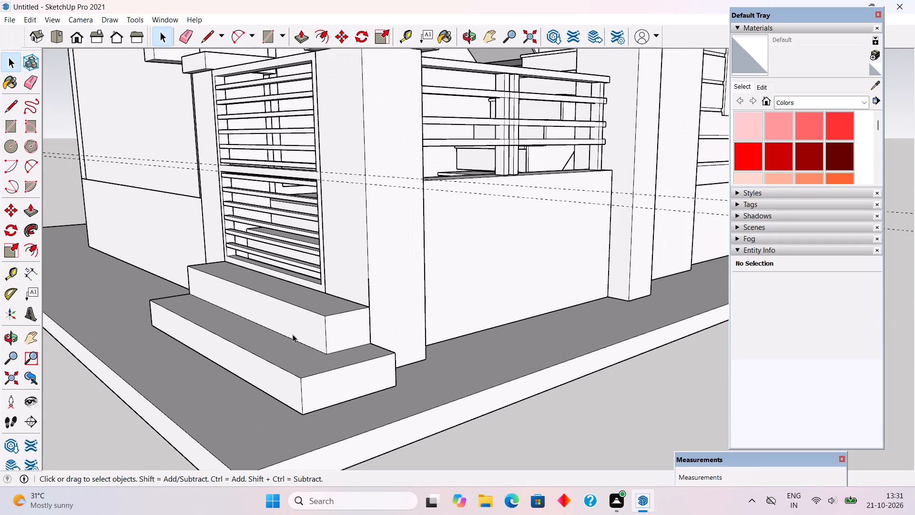
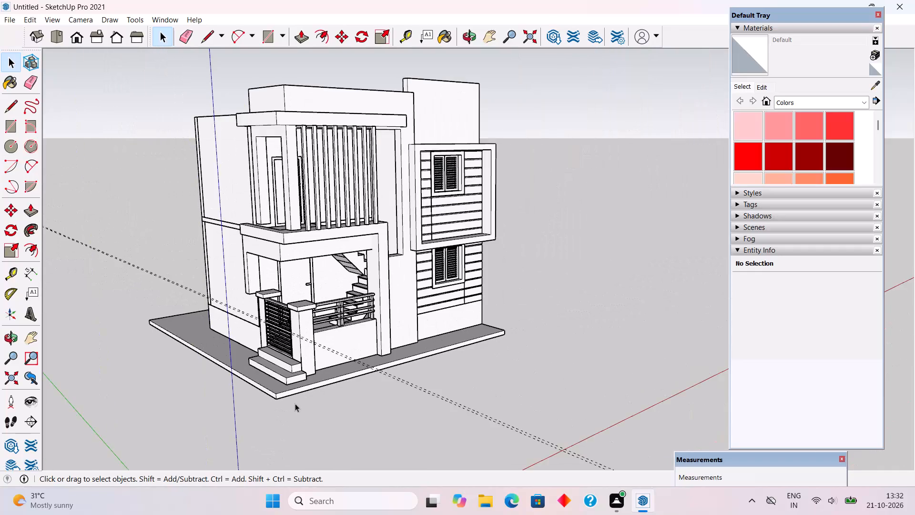
Examine the slatted gate, the porch steps and railing, and the balcony above from several angles.
{"action": "scroll", "coordinate": [296, 403], "scroll_direction": "up", "scroll_amount": 8}
{"action": "middle_click_drag", "start_coordinate": [295, 403], "coordinate": [304, 400]}
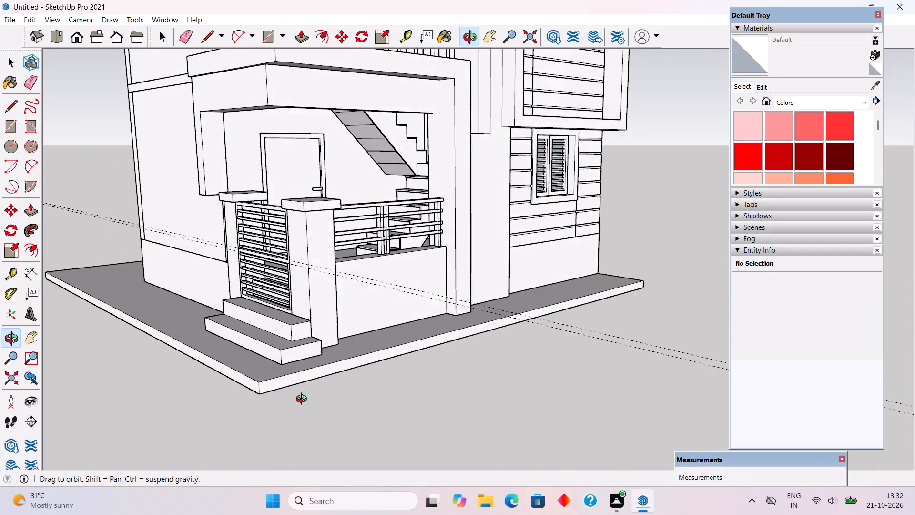
{"action": "middle_click_drag", "start_coordinate": [304, 400], "coordinate": [427, 386]}
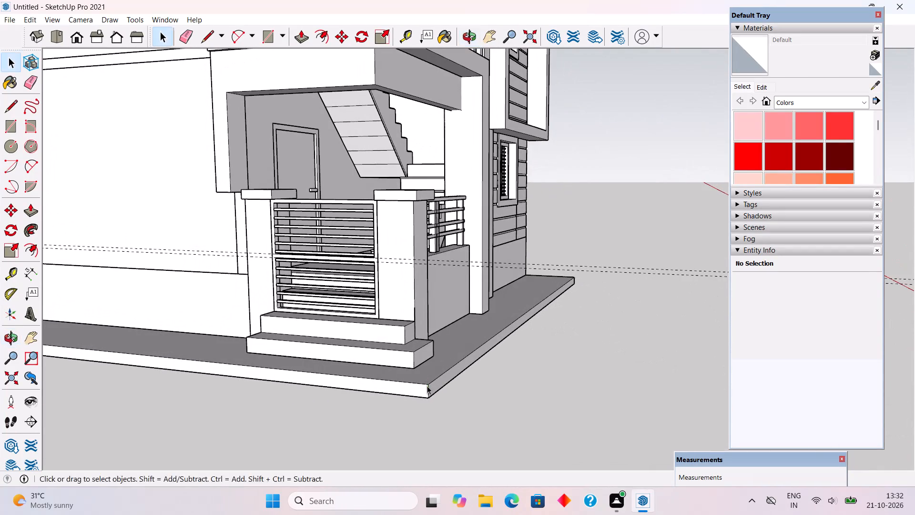
{"action": "scroll", "coordinate": [427, 386], "scroll_direction": "up", "scroll_amount": 4}
{"action": "middle_click_drag", "start_coordinate": [427, 386], "coordinate": [309, 358]}
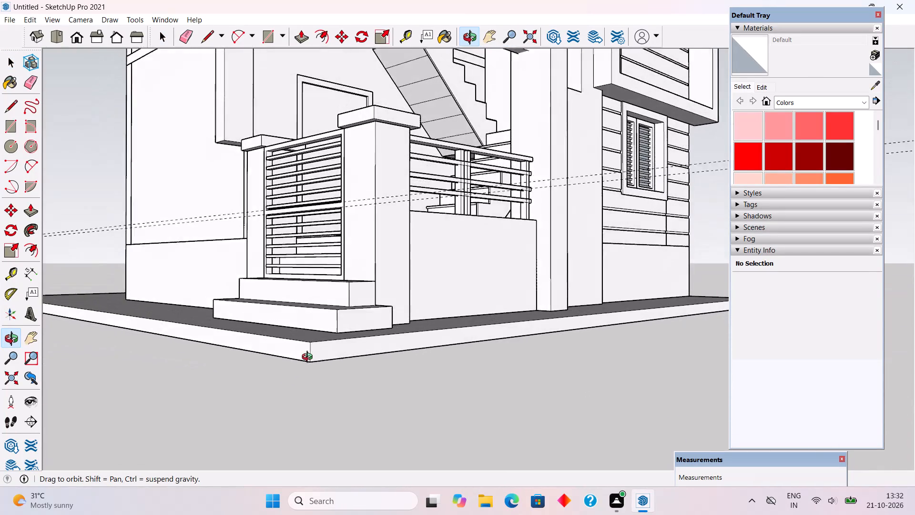
{"action": "middle_click_drag", "start_coordinate": [309, 358], "coordinate": [301, 384]}
{"action": "scroll", "coordinate": [301, 384], "scroll_direction": "down", "scroll_amount": 14}
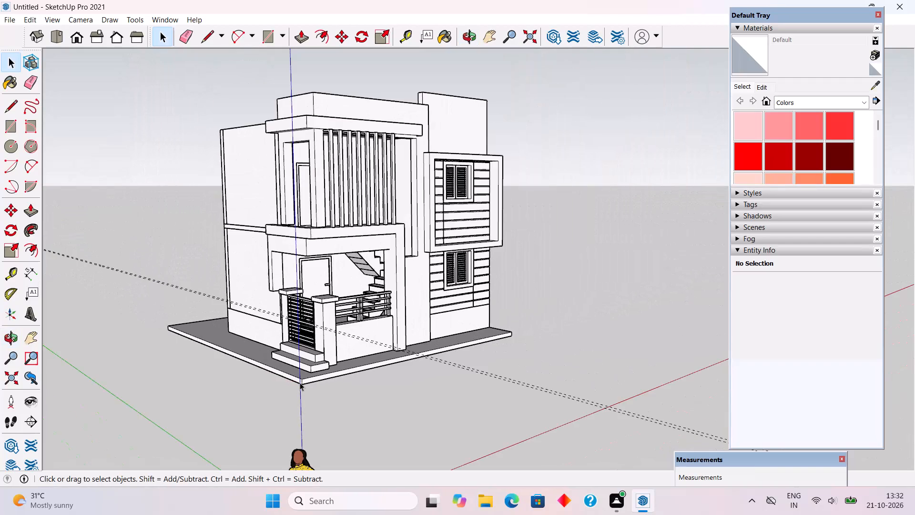
{"action": "middle_click_drag", "start_coordinate": [447, 298], "coordinate": [375, 350]}
{"action": "scroll", "coordinate": [375, 350], "scroll_direction": "up", "scroll_amount": 9}
{"action": "middle_click_drag", "start_coordinate": [328, 335], "coordinate": [525, 289]}
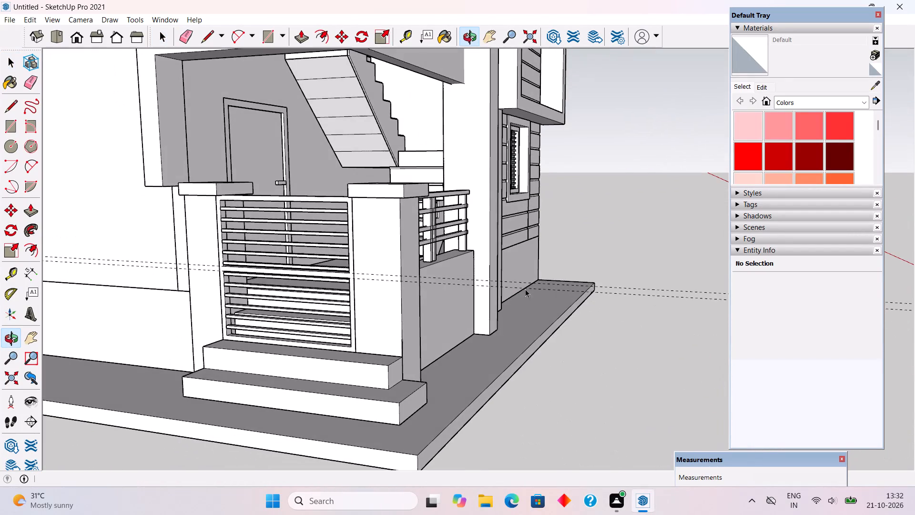
{"action": "scroll", "coordinate": [280, 352], "scroll_direction": "up", "scroll_amount": 3}
{"action": "scroll", "coordinate": [279, 355], "scroll_direction": "down", "scroll_amount": 10}
{"action": "middle_click_drag", "start_coordinate": [279, 361], "coordinate": [279, 380]}
{"action": "scroll", "coordinate": [293, 339], "scroll_direction": "down", "scroll_amount": 9}
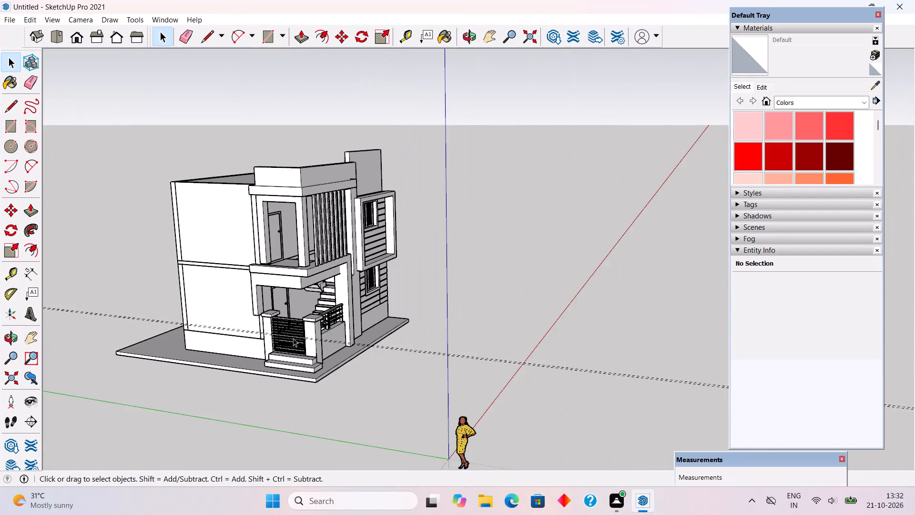
{"action": "middle_click_drag", "start_coordinate": [283, 320], "coordinate": [374, 350]}
{"action": "scroll", "coordinate": [333, 280], "scroll_direction": "up", "scroll_amount": 9}
{"action": "middle_click_drag", "start_coordinate": [318, 303], "coordinate": [334, 330]}
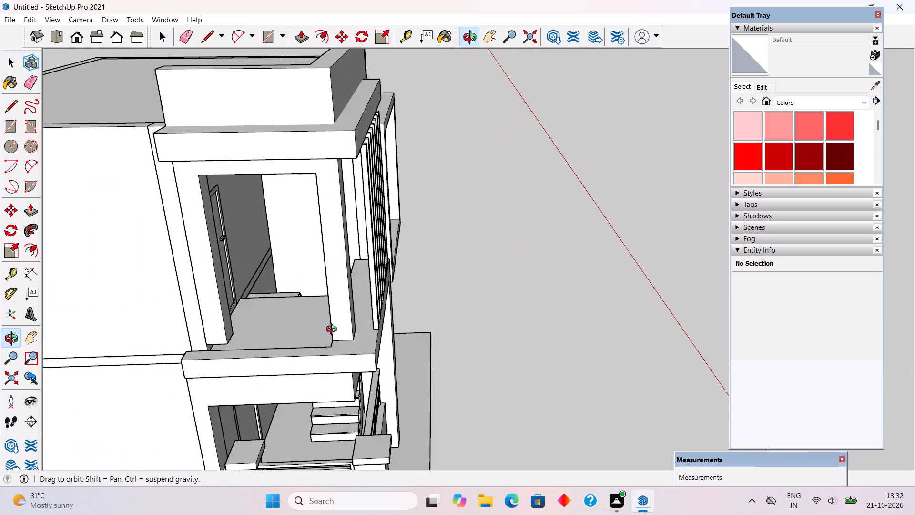
{"action": "middle_click_drag", "start_coordinate": [334, 330], "coordinate": [380, 341]}
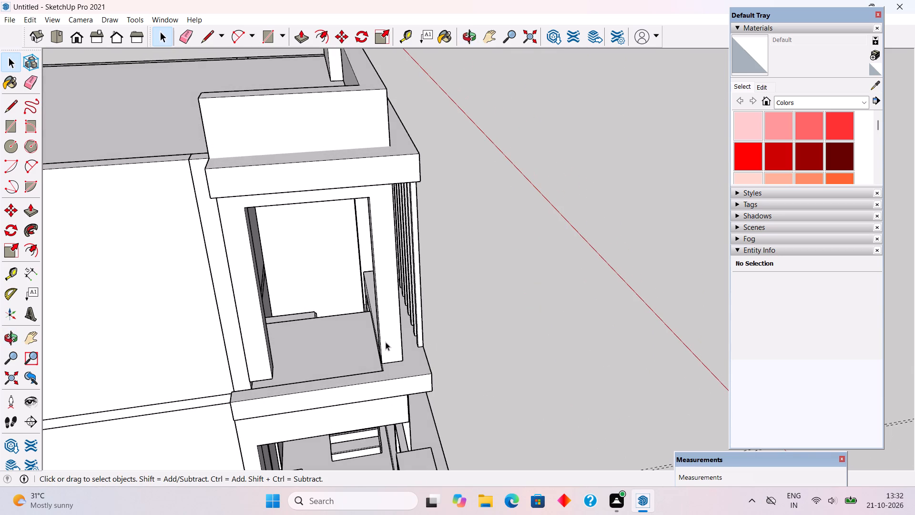
{"action": "scroll", "coordinate": [386, 342], "scroll_direction": "up", "scroll_amount": 3}
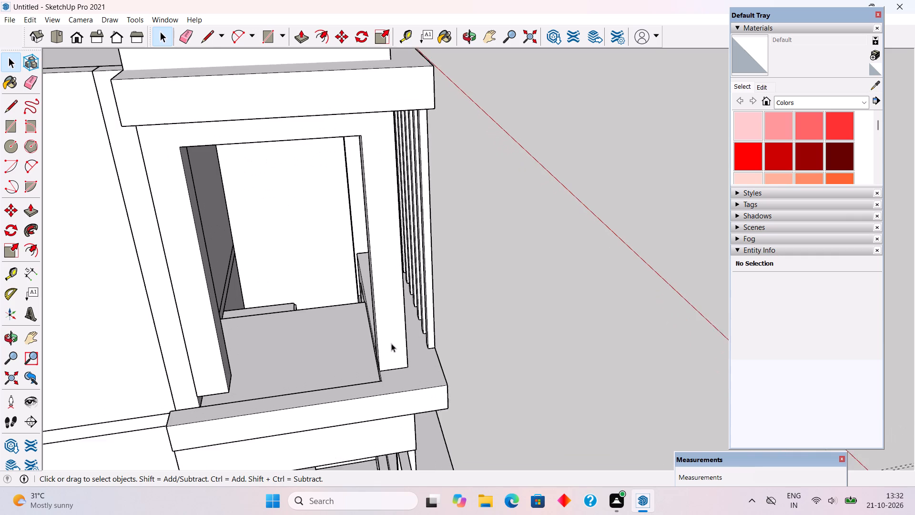
{"action": "scroll", "coordinate": [391, 343], "scroll_direction": "up", "scroll_amount": 1}
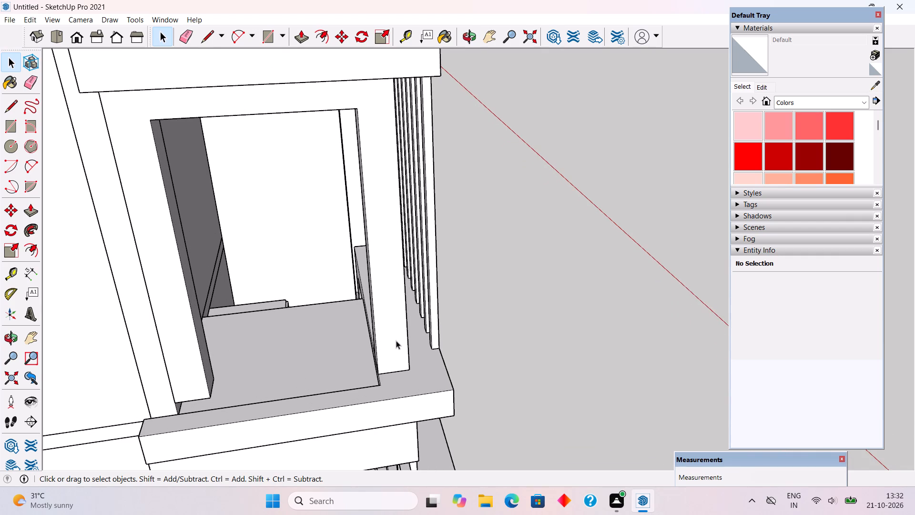
{"action": "middle_click_drag", "start_coordinate": [395, 353], "coordinate": [179, 338]}
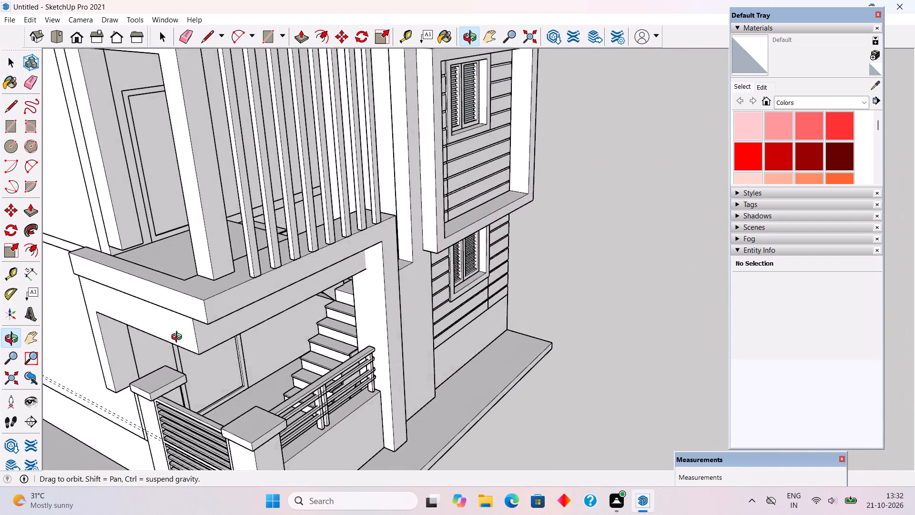
{"action": "middle_click_drag", "start_coordinate": [179, 338], "coordinate": [125, 290]}
{"action": "scroll", "coordinate": [125, 294], "scroll_direction": "down", "scroll_amount": 4}
{"action": "scroll", "coordinate": [168, 228], "scroll_direction": "down", "scroll_amount": 3}
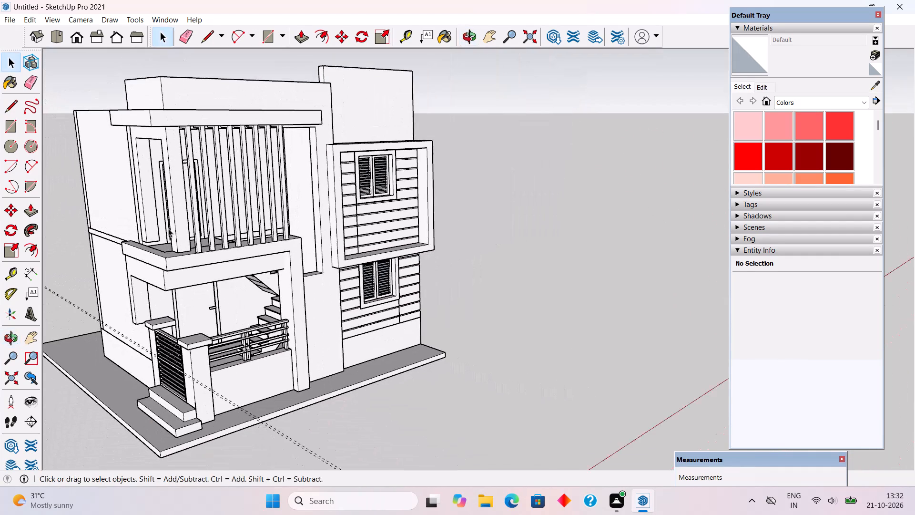
Open the upper-storey wall group and pull the inward-facing side of the rear pillar at the balcony's end opening out 8".
{"action": "middle_click_drag", "start_coordinate": [171, 229], "coordinate": [176, 231]}
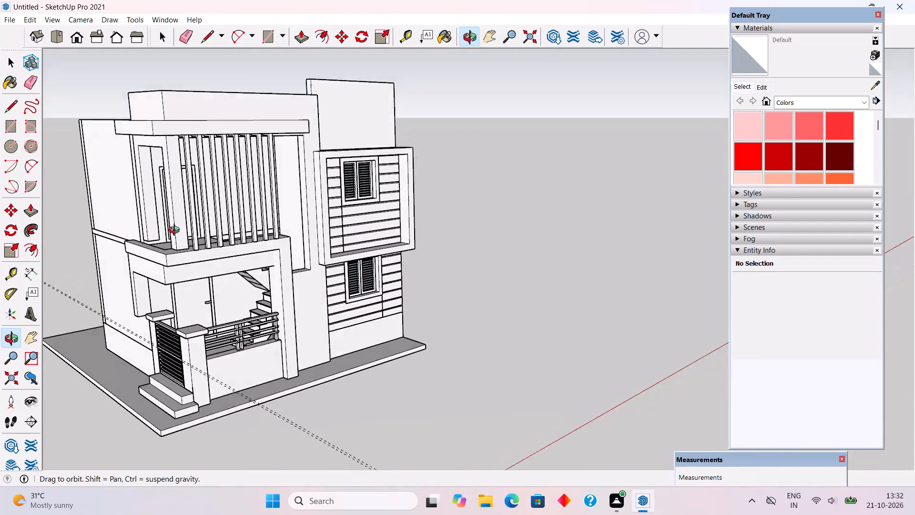
{"action": "middle_click_drag", "start_coordinate": [176, 231], "coordinate": [185, 251]}
{"action": "scroll", "coordinate": [183, 252], "scroll_direction": "up", "scroll_amount": 2}
{"action": "left_click", "coordinate": [183, 252]}
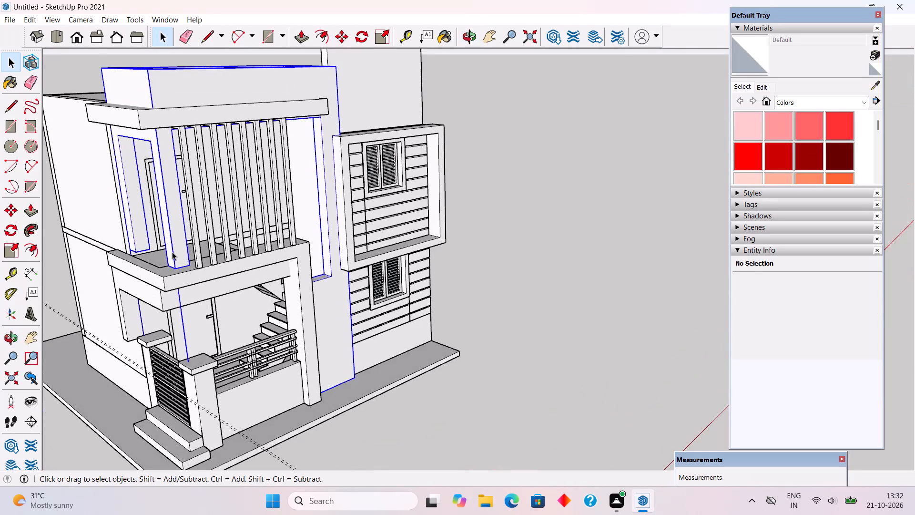
{"action": "scroll", "coordinate": [172, 252], "scroll_direction": "up", "scroll_amount": 3}
{"action": "triple_click", "coordinate": [168, 259]}
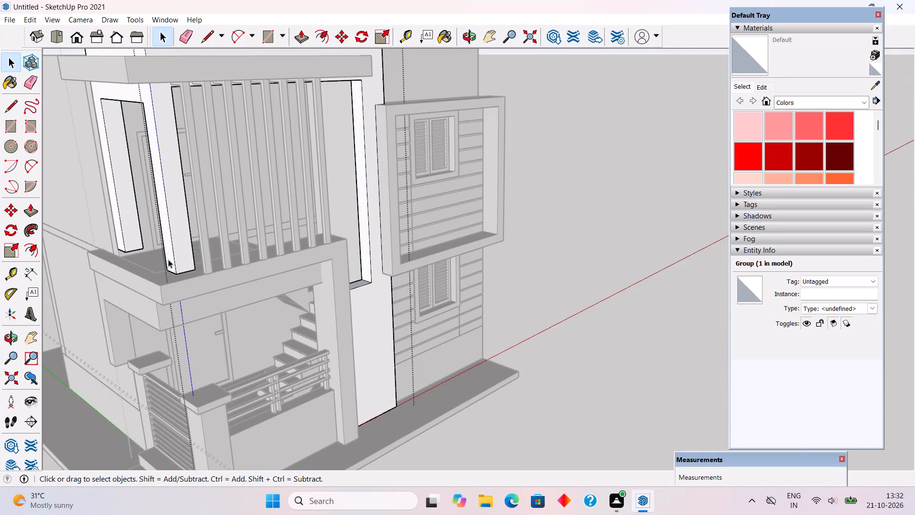
{"action": "middle_click_drag", "start_coordinate": [222, 253], "coordinate": [196, 216]}
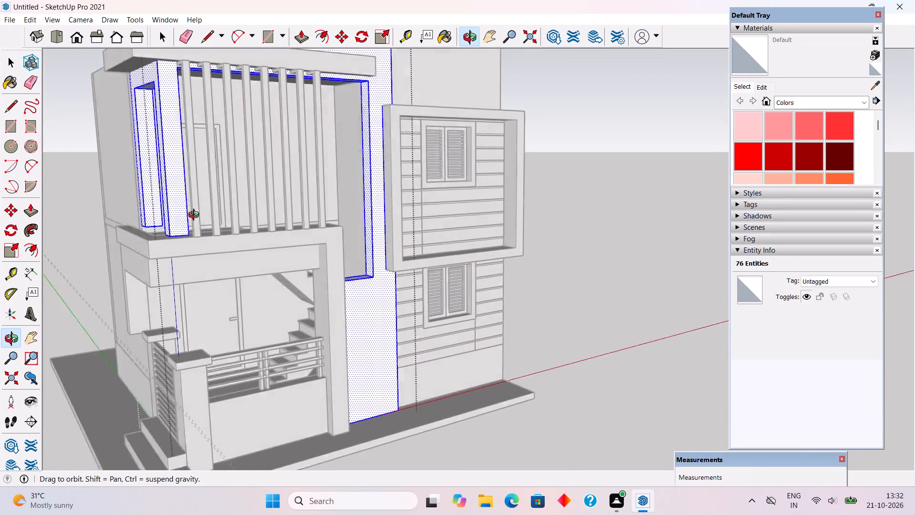
{"action": "middle_click_drag", "start_coordinate": [196, 216], "coordinate": [51, 240]}
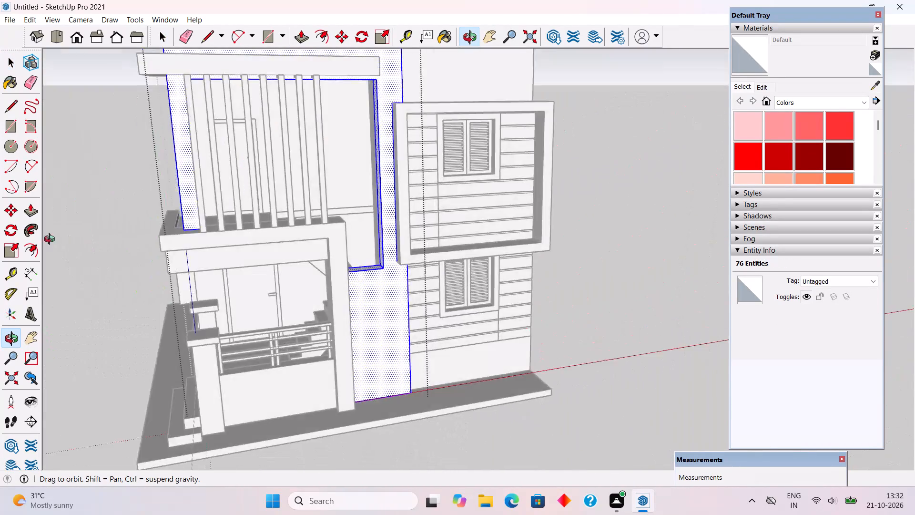
{"action": "middle_click_drag", "start_coordinate": [51, 240], "coordinate": [15, 238]}
{"action": "scroll", "coordinate": [350, 165], "scroll_direction": "up", "scroll_amount": 6}
{"action": "scroll", "coordinate": [100, 169], "scroll_direction": "up", "scroll_amount": 5}
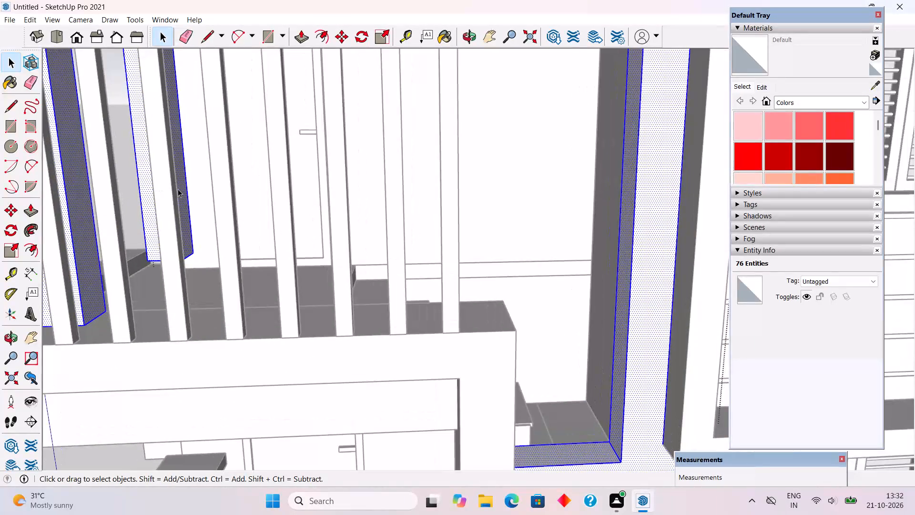
{"action": "scroll", "coordinate": [180, 191], "scroll_direction": "up", "scroll_amount": 8}
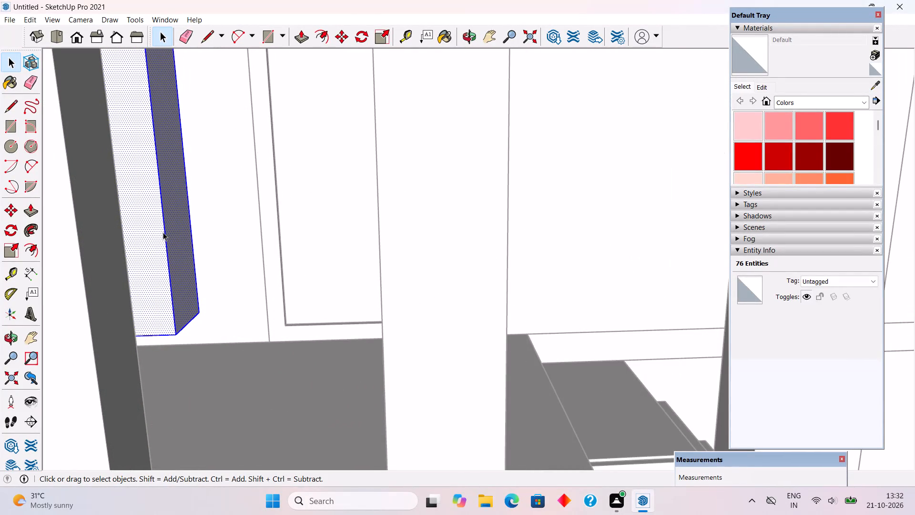
{"action": "key", "text": "p"}
{"action": "left_click", "coordinate": [174, 231]}
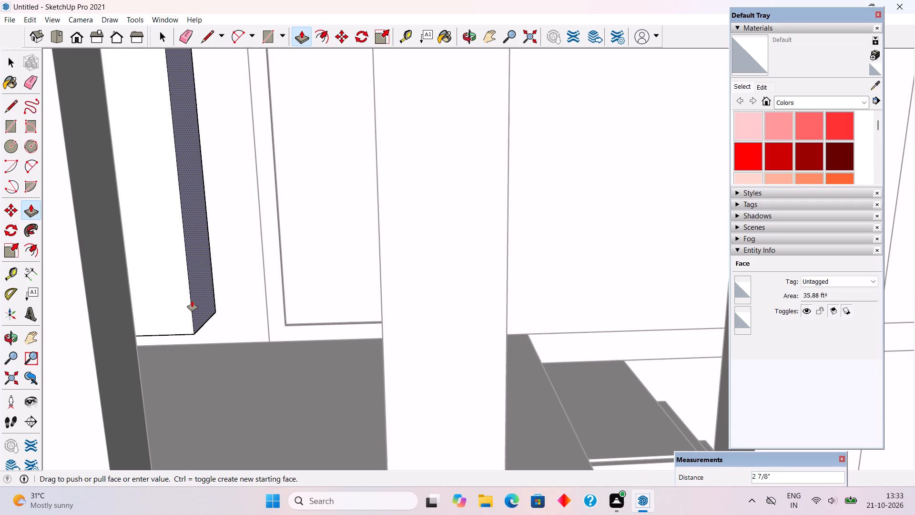
{"action": "type", "text": "8\""}
{"action": "key", "text": "Return"}
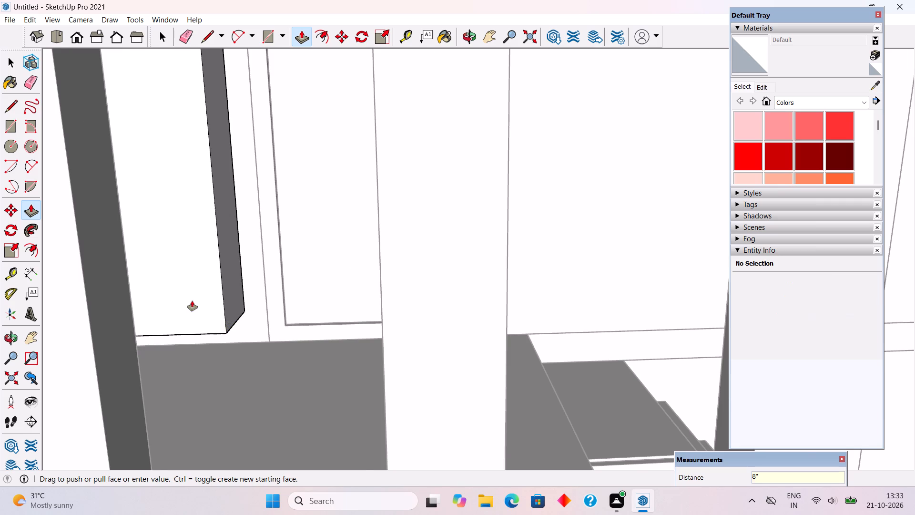
Repeat the same 8" pull on the inward-facing side of the balcony's front corner pillar.
{"action": "scroll", "coordinate": [192, 301], "scroll_direction": "down", "scroll_amount": 11}
{"action": "scroll", "coordinate": [230, 295], "scroll_direction": "down", "scroll_amount": 4}
{"action": "scroll", "coordinate": [163, 296], "scroll_direction": "up", "scroll_amount": 5}
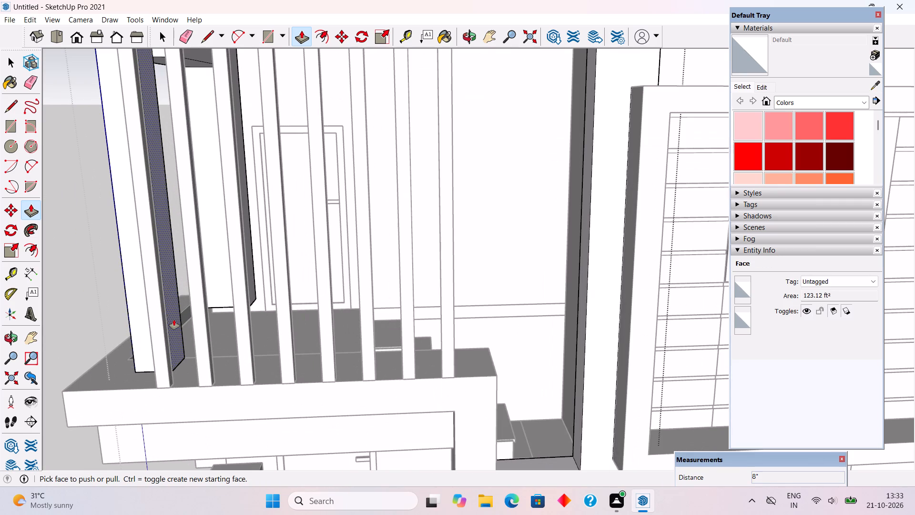
{"action": "double_click", "coordinate": [174, 319]}
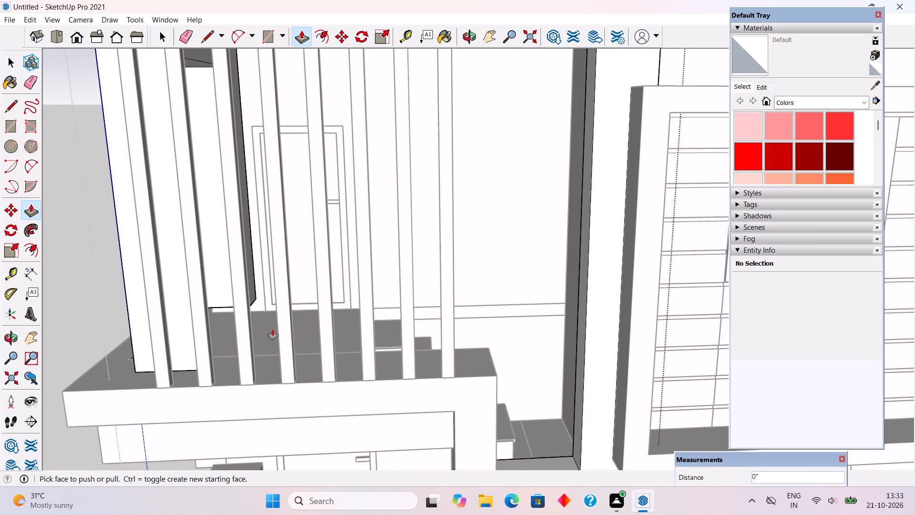
Push the outer face of the balcony's end wall inward 8" around its opening, and leave the wall group.
{"action": "middle_click_drag", "start_coordinate": [277, 332], "coordinate": [418, 340]}
{"action": "scroll", "coordinate": [418, 340], "scroll_direction": "down", "scroll_amount": 4}
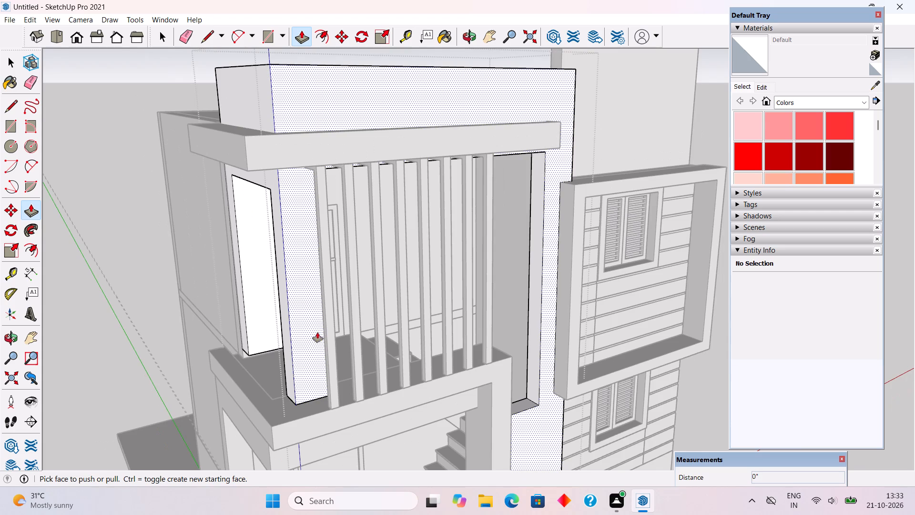
{"action": "middle_click_drag", "start_coordinate": [317, 328], "coordinate": [375, 314]}
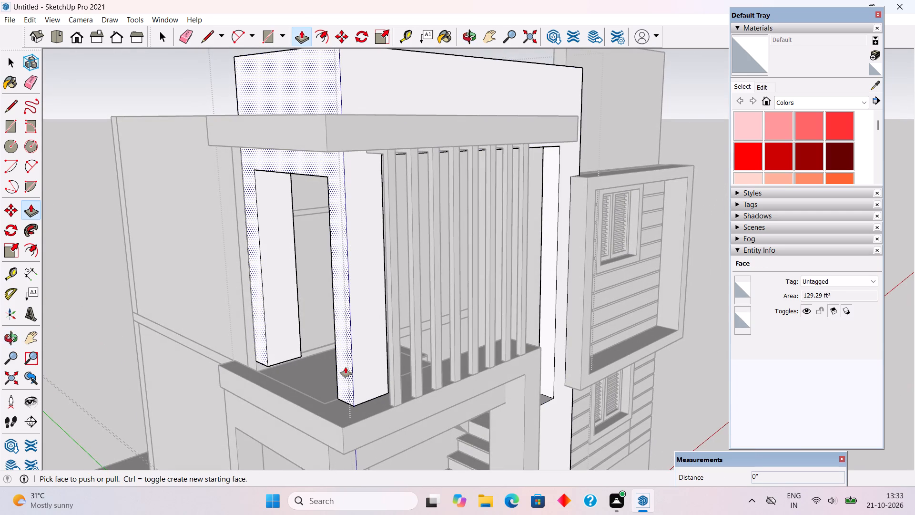
{"action": "left_click", "coordinate": [346, 367]}
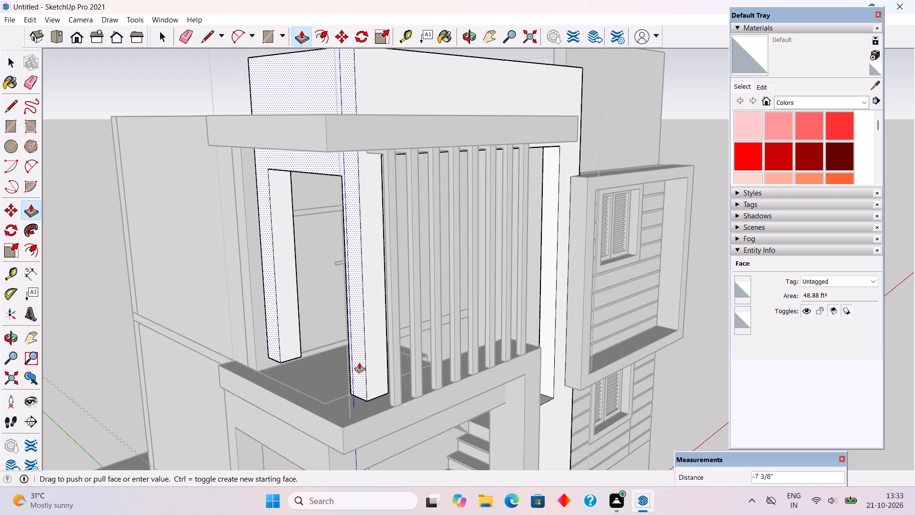
{"action": "type", "text": "8\""}
{"action": "key", "text": "Return"}
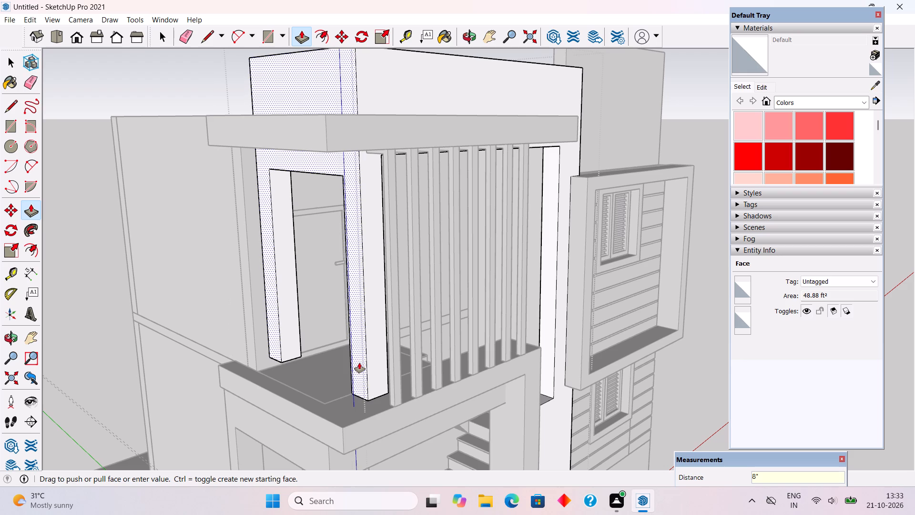
{"action": "middle_click_drag", "start_coordinate": [250, 253], "coordinate": [48, 221]}
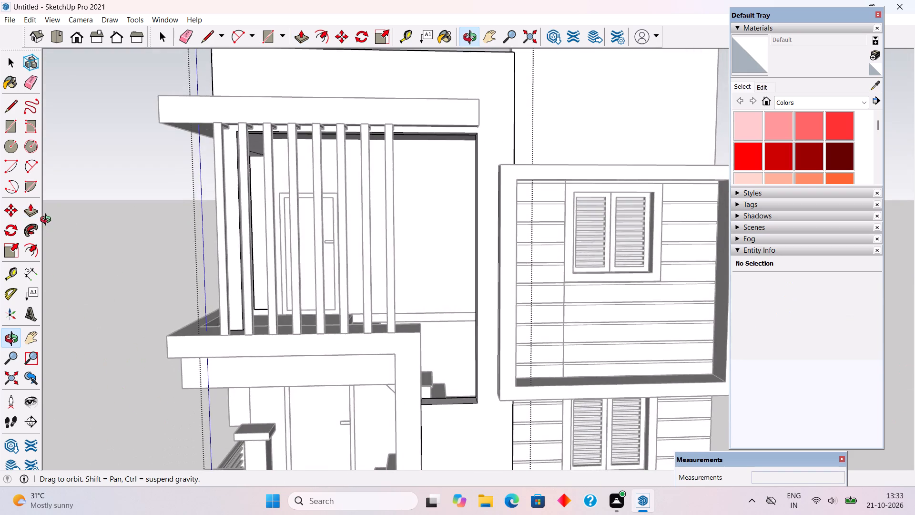
{"action": "middle_click_drag", "start_coordinate": [48, 221], "coordinate": [36, 230]}
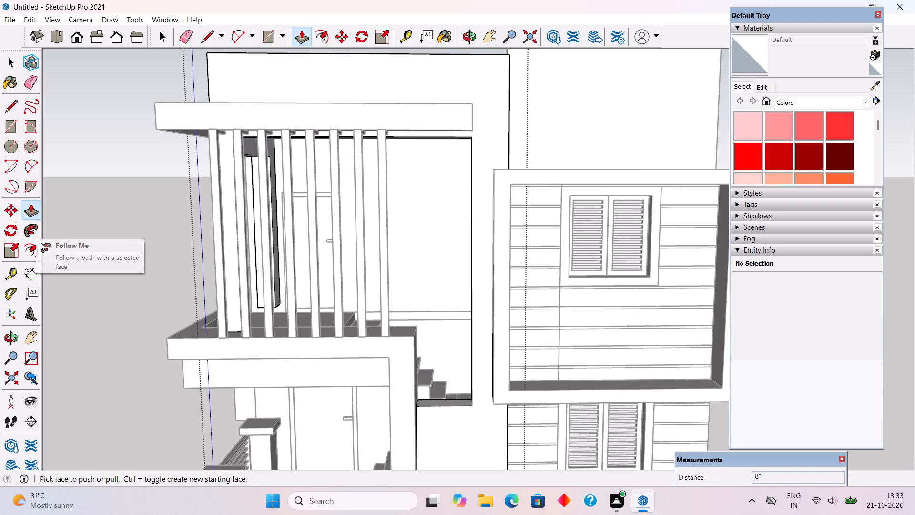
{"action": "scroll", "coordinate": [50, 262], "scroll_direction": "down", "scroll_amount": 4}
{"action": "key", "text": "space"}
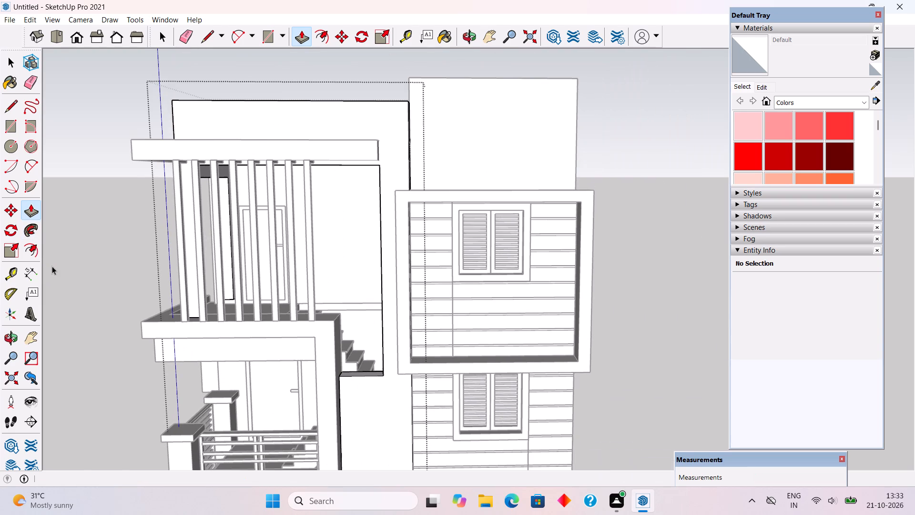
{"action": "left_click", "coordinate": [77, 242]}
Examine the balcony's slats, pillars and end opening from the side of the house.
{"action": "middle_click_drag", "start_coordinate": [118, 261], "coordinate": [260, 264]}
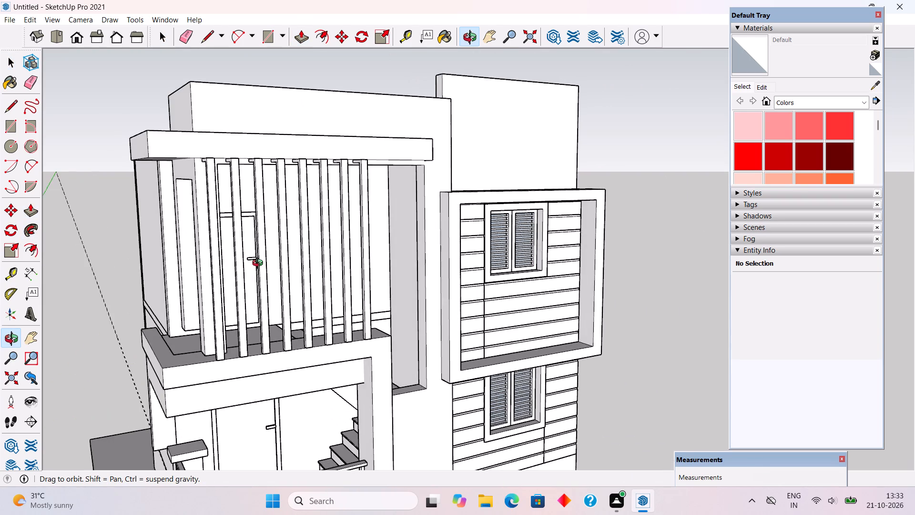
{"action": "middle_click_drag", "start_coordinate": [260, 264], "coordinate": [264, 265]}
{"action": "scroll", "coordinate": [264, 266], "scroll_direction": "down", "scroll_amount": 5}
{"action": "middle_click_drag", "start_coordinate": [261, 267], "coordinate": [369, 245]}
{"action": "scroll", "coordinate": [285, 280], "scroll_direction": "up", "scroll_amount": 5}
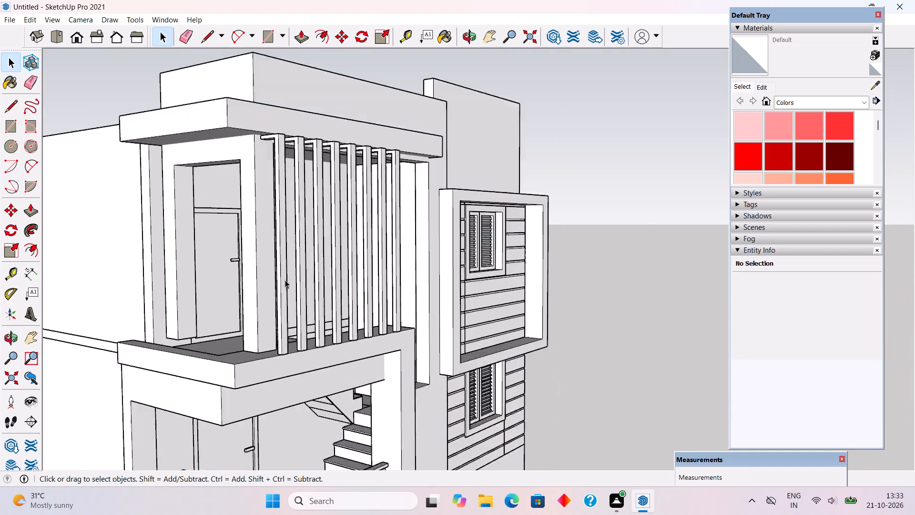
{"action": "scroll", "coordinate": [285, 280], "scroll_direction": "up", "scroll_amount": 5}
{"action": "middle_click_drag", "start_coordinate": [268, 263], "coordinate": [335, 240]}
{"action": "scroll", "coordinate": [337, 242], "scroll_direction": "down", "scroll_amount": 3}
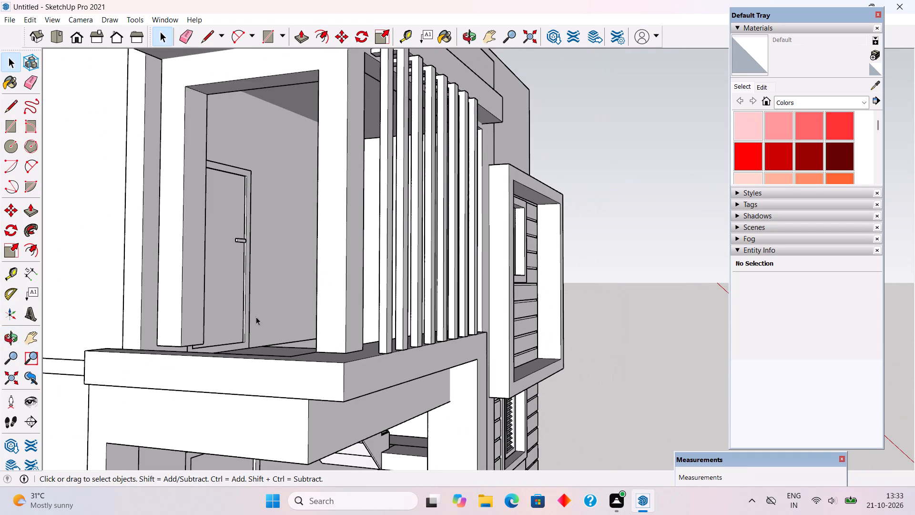
Open the upper-storey wall group, pull the rear pillar's raised underside down about 3 3/4" to the balcony slab, and leave the group.
{"action": "scroll", "coordinate": [254, 319], "scroll_direction": "up", "scroll_amount": 4}
{"action": "middle_click_drag", "start_coordinate": [136, 374], "coordinate": [141, 362]}
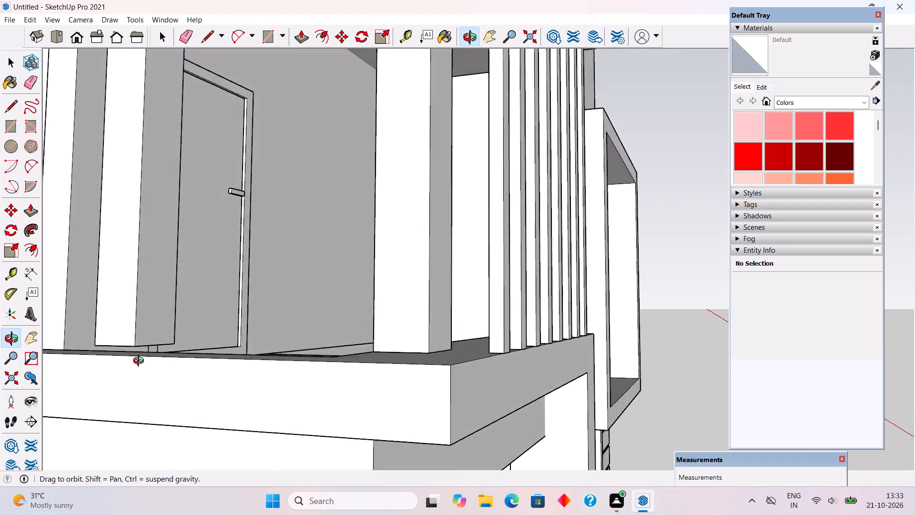
{"action": "middle_click_drag", "start_coordinate": [141, 362], "coordinate": [182, 369]}
{"action": "scroll", "coordinate": [182, 369], "scroll_direction": "up", "scroll_amount": 10}
{"action": "middle_click", "coordinate": [192, 360]}
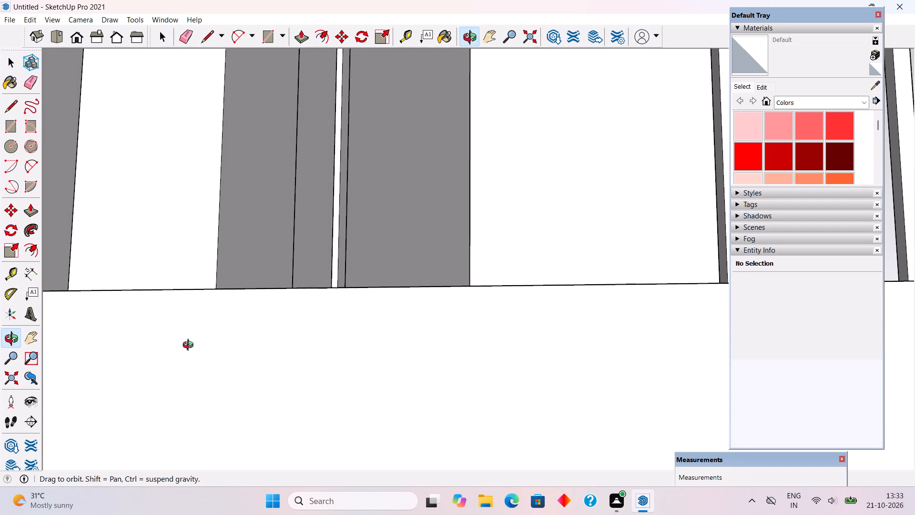
{"action": "scroll", "coordinate": [191, 360], "scroll_direction": "up", "scroll_amount": 4}
{"action": "middle_click_drag", "start_coordinate": [195, 353], "coordinate": [188, 356]}
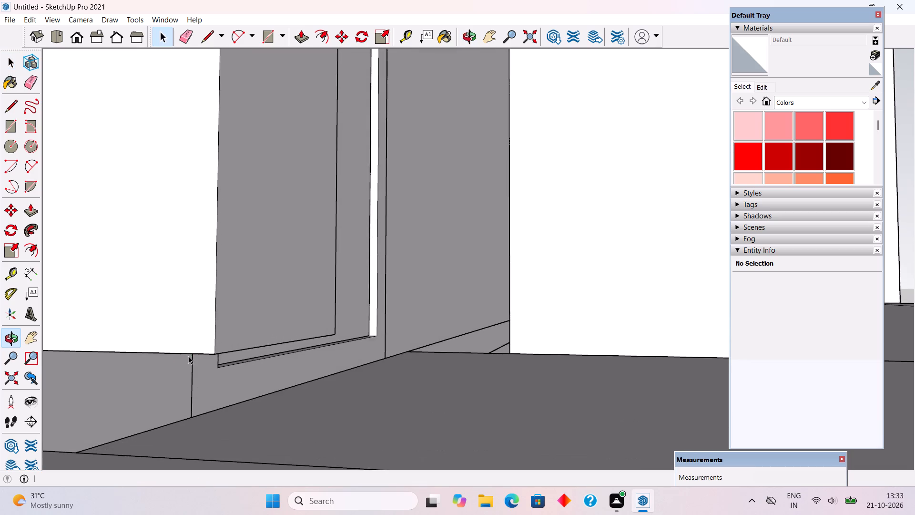
{"action": "scroll", "coordinate": [211, 366], "scroll_direction": "up", "scroll_amount": 8}
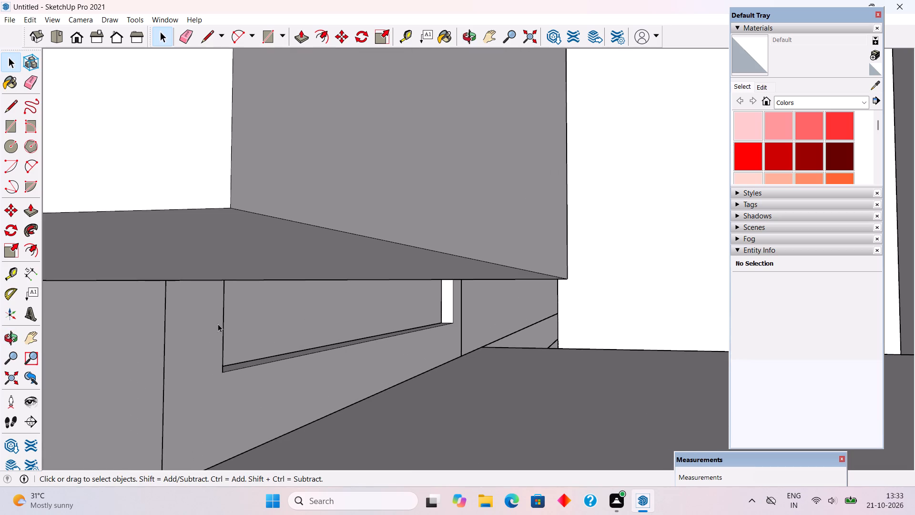
{"action": "triple_click", "coordinate": [276, 257]}
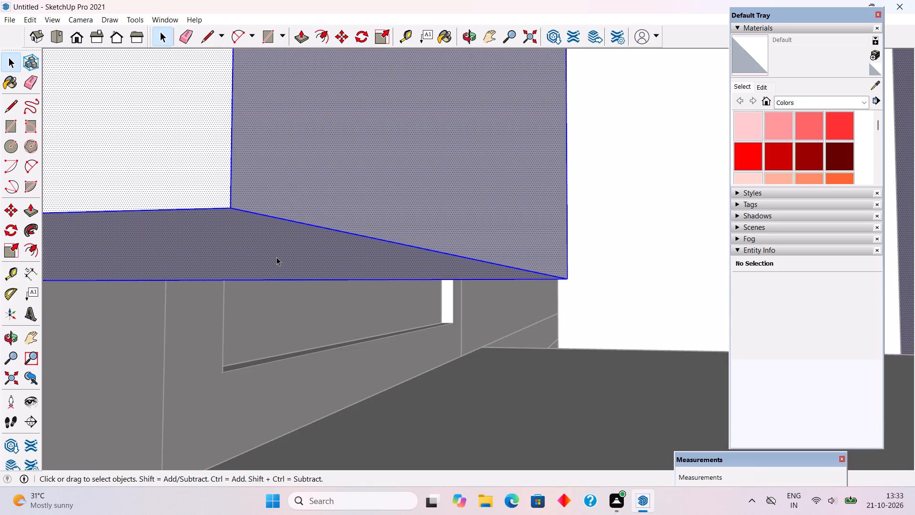
{"action": "key", "text": "p"}
{"action": "left_click", "coordinate": [279, 258]}
{"action": "scroll", "coordinate": [293, 298], "scroll_direction": "down", "scroll_amount": 8}
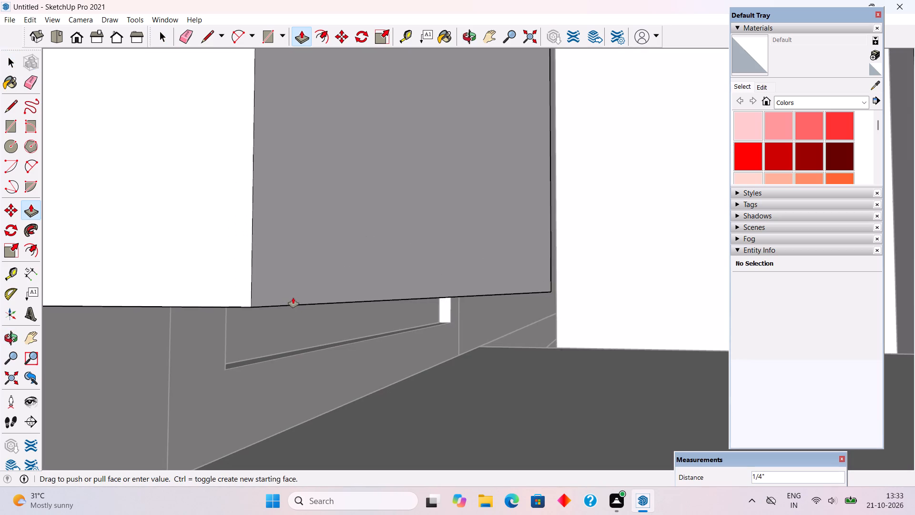
{"action": "scroll", "coordinate": [293, 298], "scroll_direction": "down", "scroll_amount": 20}
{"action": "scroll", "coordinate": [293, 298], "scroll_direction": "down", "scroll_amount": 9}
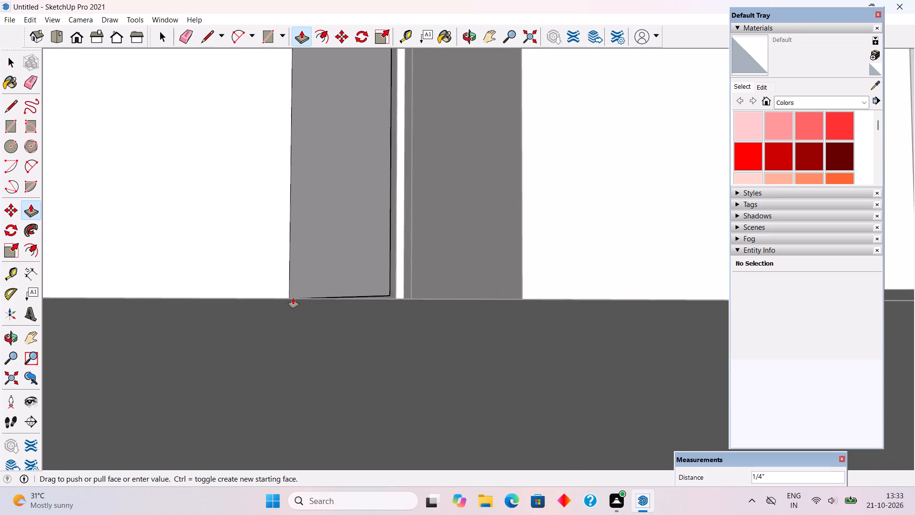
{"action": "scroll", "coordinate": [293, 298], "scroll_direction": "down", "scroll_amount": 20}
{"action": "scroll", "coordinate": [293, 298], "scroll_direction": "down", "scroll_amount": 4}
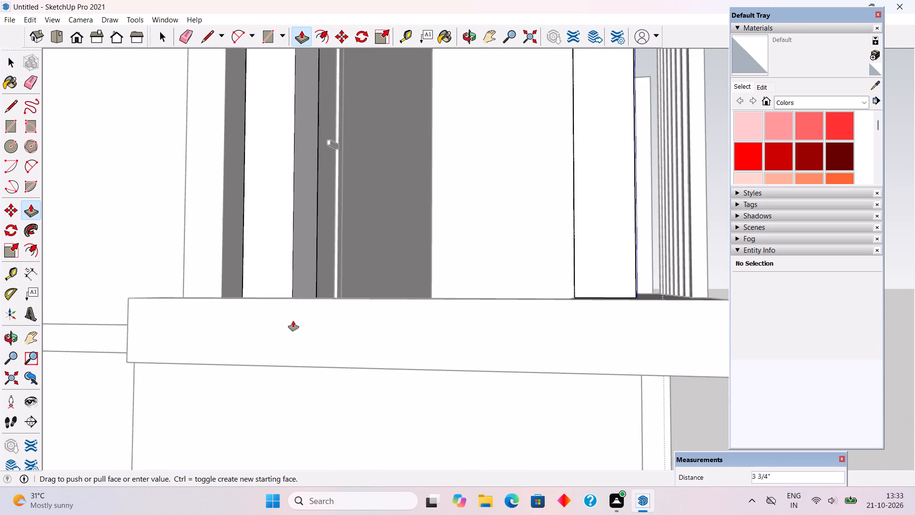
{"action": "left_click", "coordinate": [298, 367]}
{"action": "key", "text": "space"}
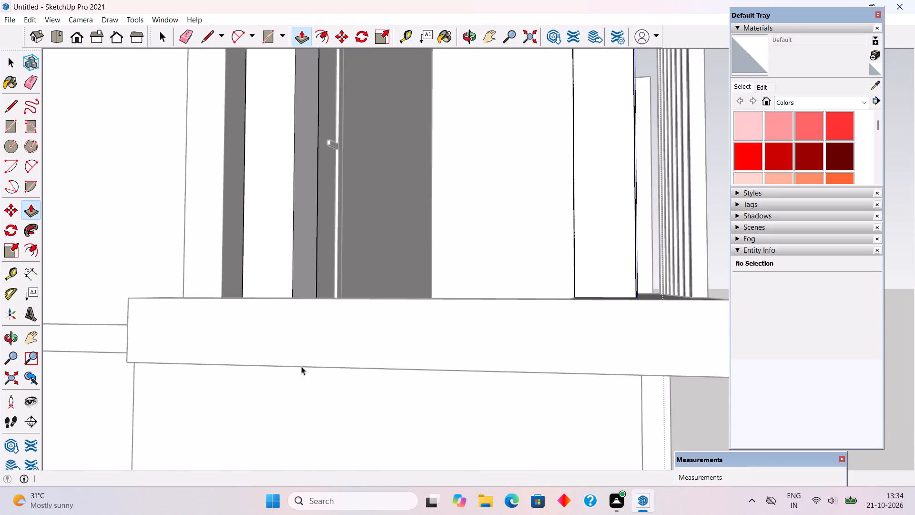
{"action": "scroll", "coordinate": [301, 366], "scroll_direction": "down", "scroll_amount": 17}
{"action": "left_click", "coordinate": [513, 274]}
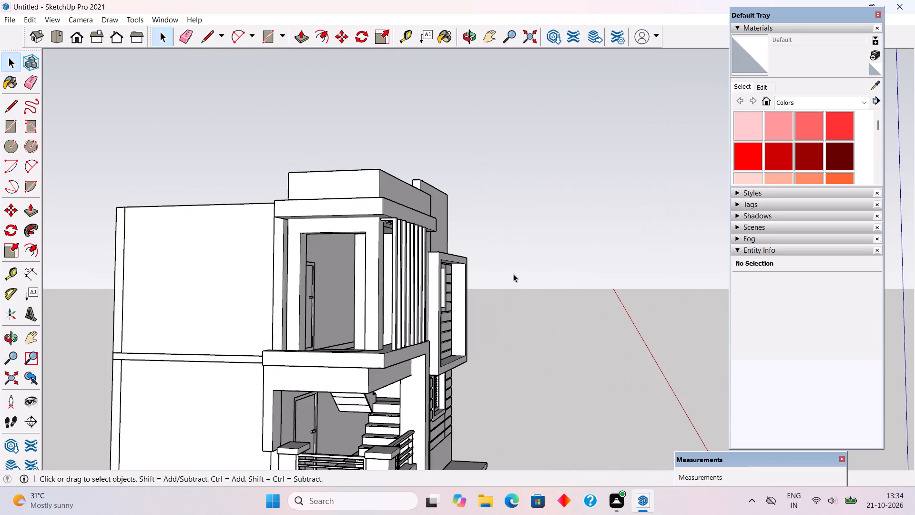
Draw a rectangle about 2 1/2" by 3 7/8" on the balcony slab against the outer base of the front corner pillar.
{"action": "middle_click_drag", "start_coordinate": [528, 261], "coordinate": [282, 364]}
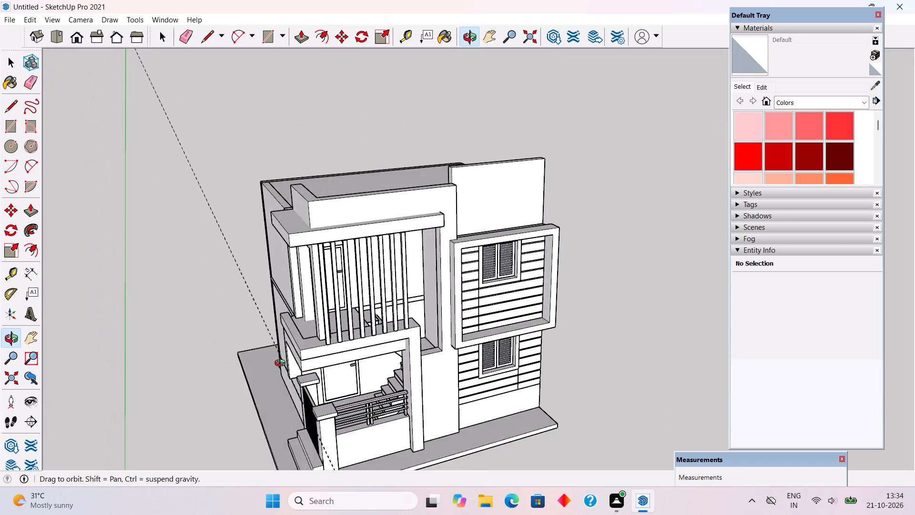
{"action": "middle_click_drag", "start_coordinate": [282, 364], "coordinate": [293, 325]}
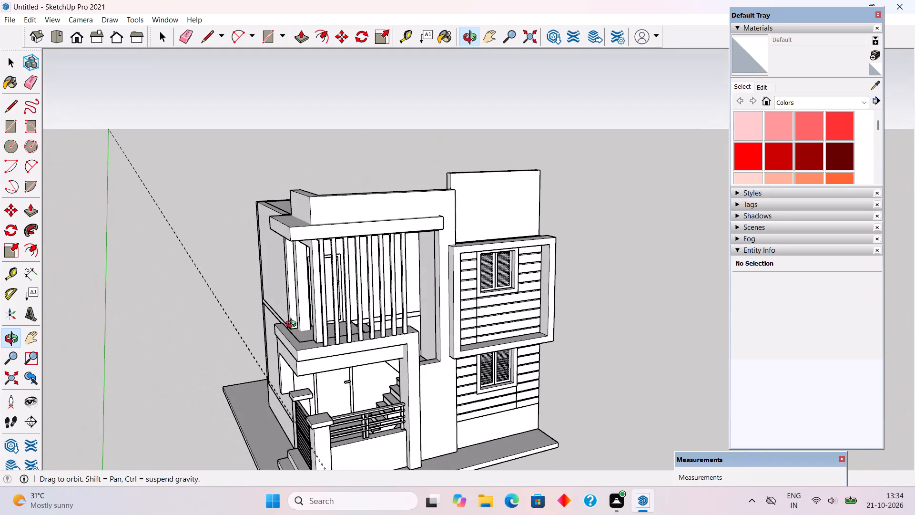
{"action": "middle_click_drag", "start_coordinate": [293, 325], "coordinate": [449, 394]}
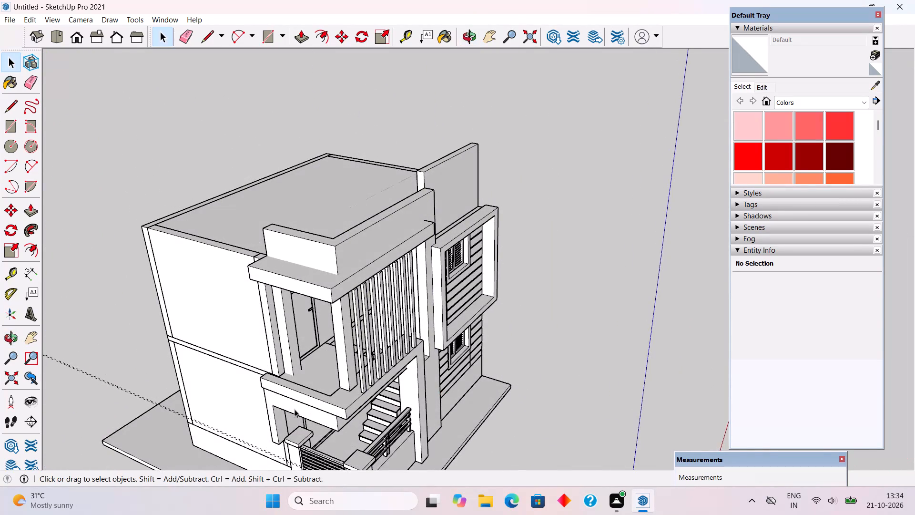
{"action": "scroll", "coordinate": [286, 409], "scroll_direction": "up", "scroll_amount": 4}
{"action": "middle_click_drag", "start_coordinate": [331, 420], "coordinate": [410, 432]}
{"action": "scroll", "coordinate": [418, 428], "scroll_direction": "up", "scroll_amount": 6}
{"action": "scroll", "coordinate": [488, 401], "scroll_direction": "up", "scroll_amount": 1}
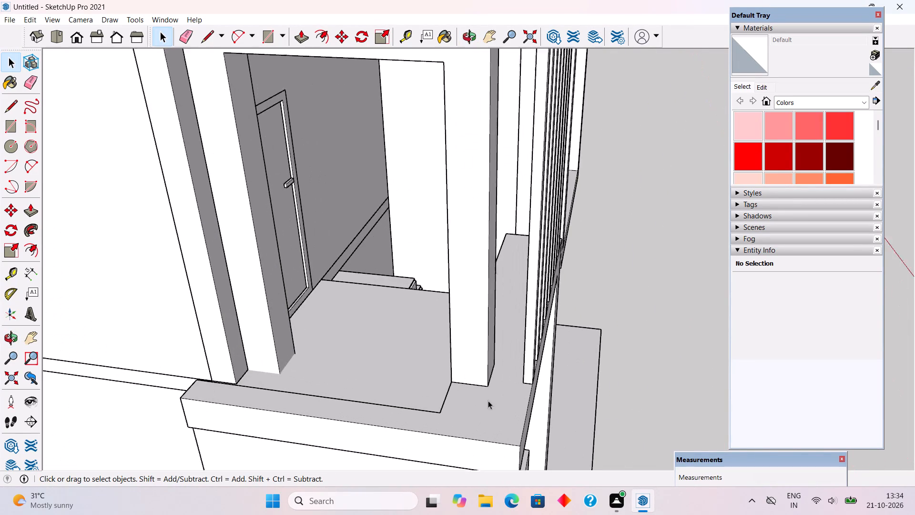
{"action": "scroll", "coordinate": [488, 401], "scroll_direction": "up", "scroll_amount": 7}
{"action": "scroll", "coordinate": [448, 392], "scroll_direction": "up", "scroll_amount": 1}
{"action": "key", "text": "r"}
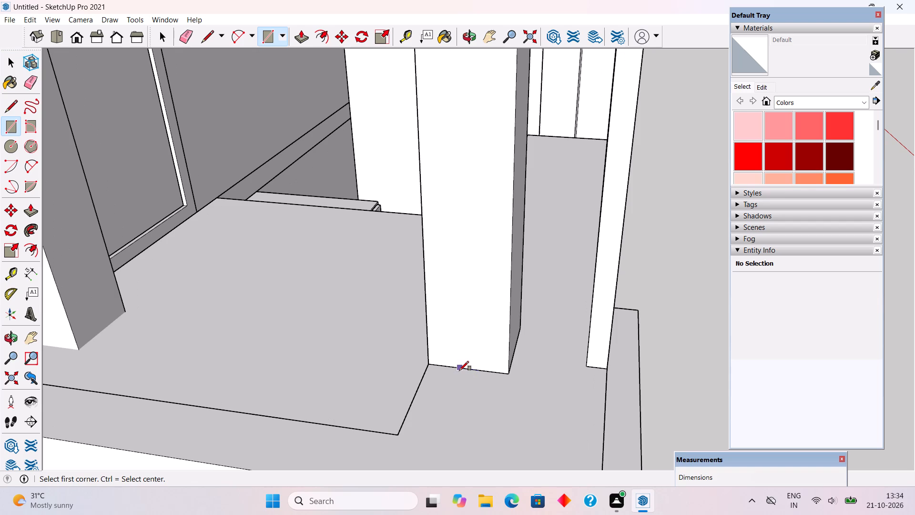
{"action": "left_click", "coordinate": [455, 372]}
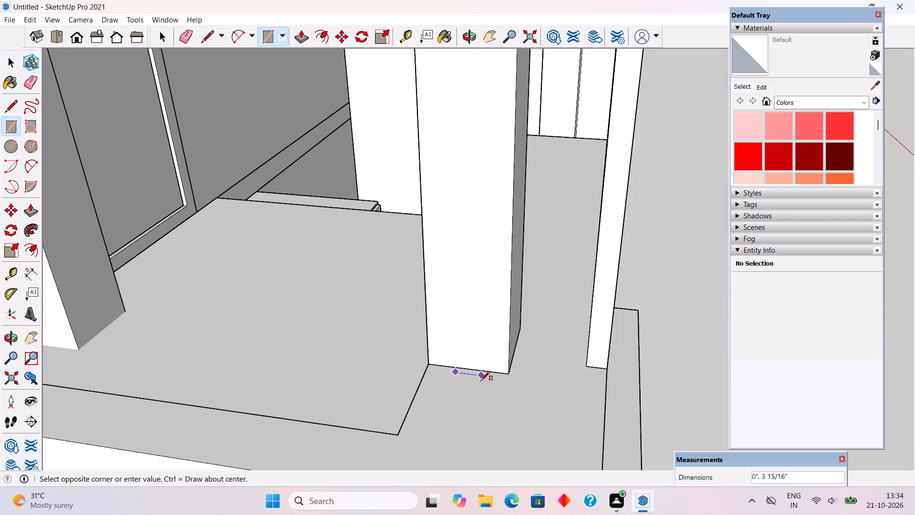
{"action": "scroll", "coordinate": [482, 385], "scroll_direction": "up", "scroll_amount": 3}
{"action": "key", "text": "r"}
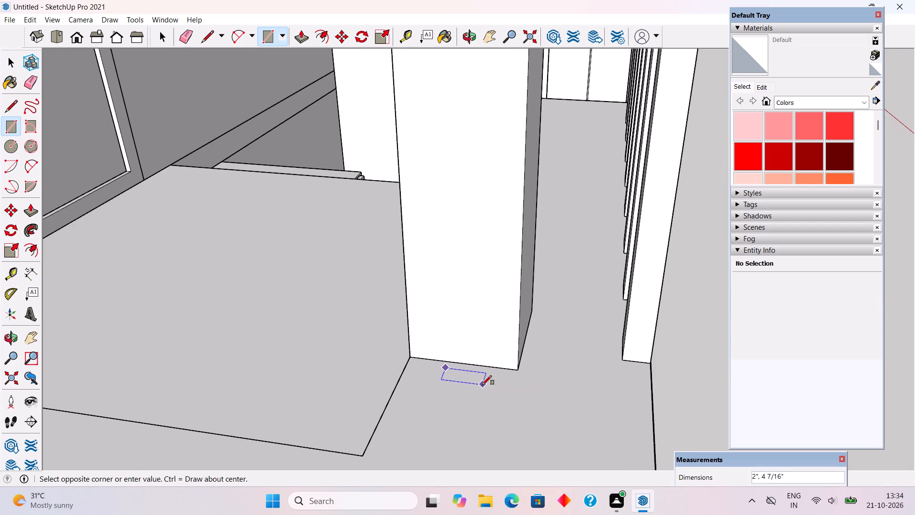
{"action": "scroll", "coordinate": [461, 363], "scroll_direction": "up", "scroll_amount": 4}
{"action": "left_click", "coordinate": [445, 362]}
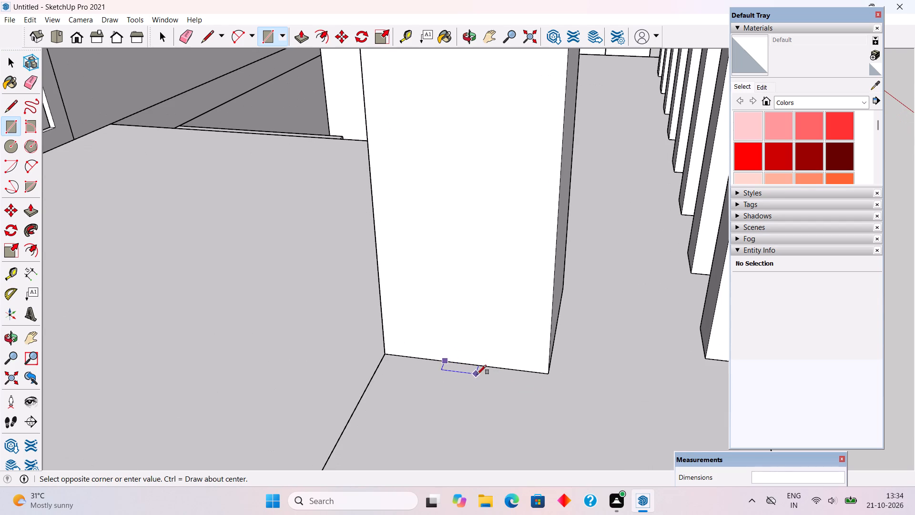
{"action": "left_click", "coordinate": [491, 390]}
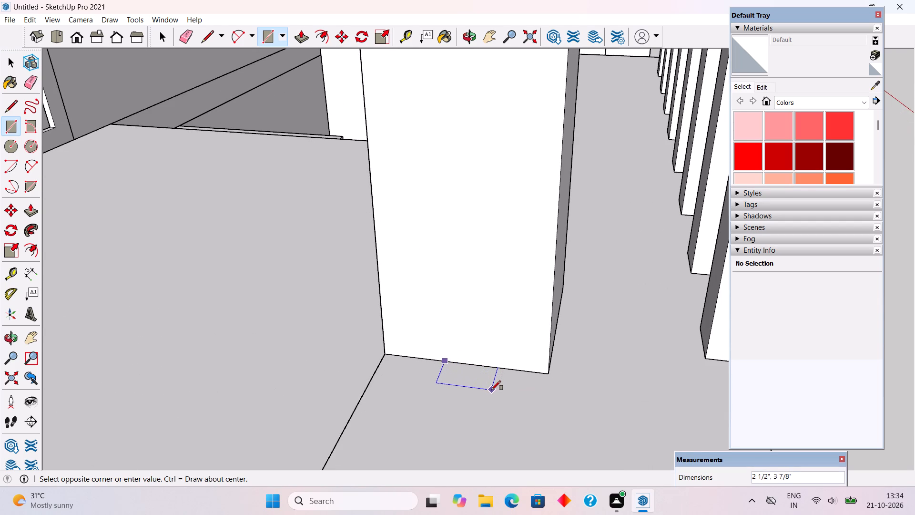
Pull the small rectangle at the pillar's base up 3' into a railing post.
{"action": "key", "text": "p"}
{"action": "left_click", "coordinate": [488, 380]}
{"action": "scroll", "coordinate": [469, 306], "scroll_direction": "down", "scroll_amount": 6}
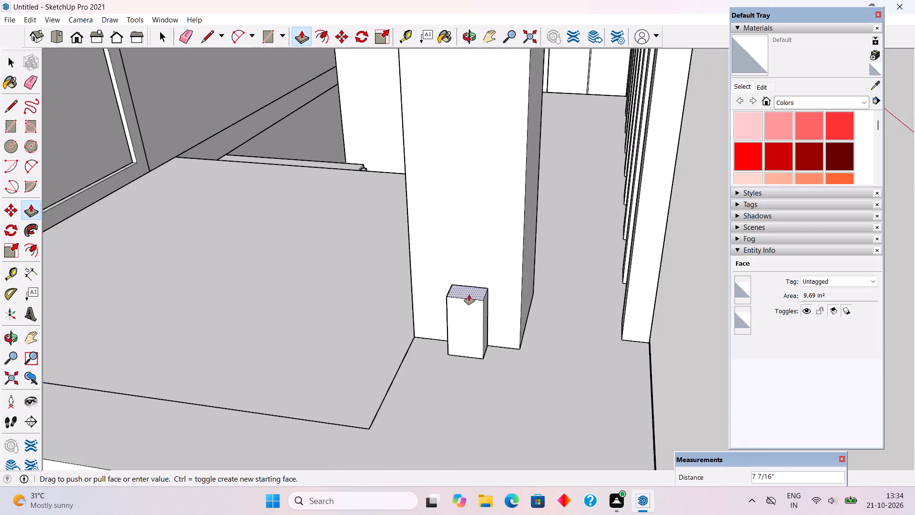
{"action": "scroll", "coordinate": [469, 295], "scroll_direction": "down", "scroll_amount": 12}
{"action": "scroll", "coordinate": [478, 238], "scroll_direction": "down", "scroll_amount": 1}
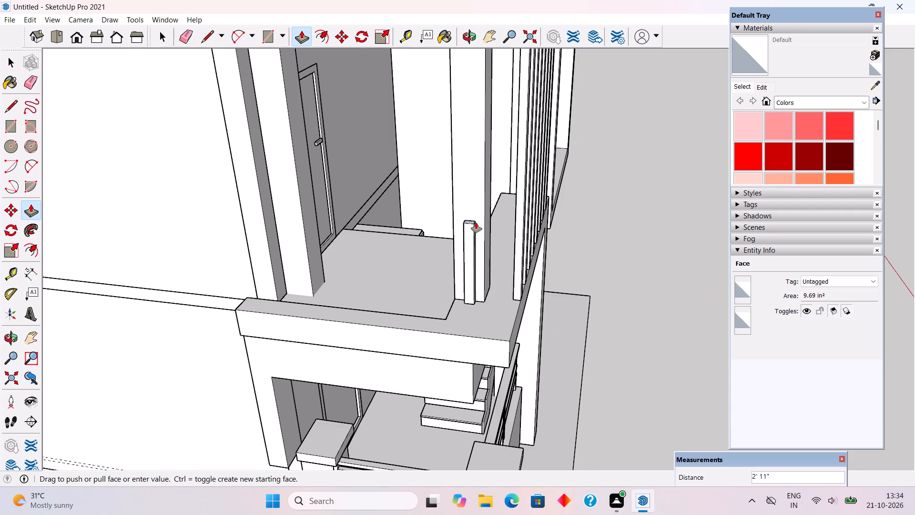
{"action": "type", "text": "3'"}
{"action": "key", "text": "Return"}
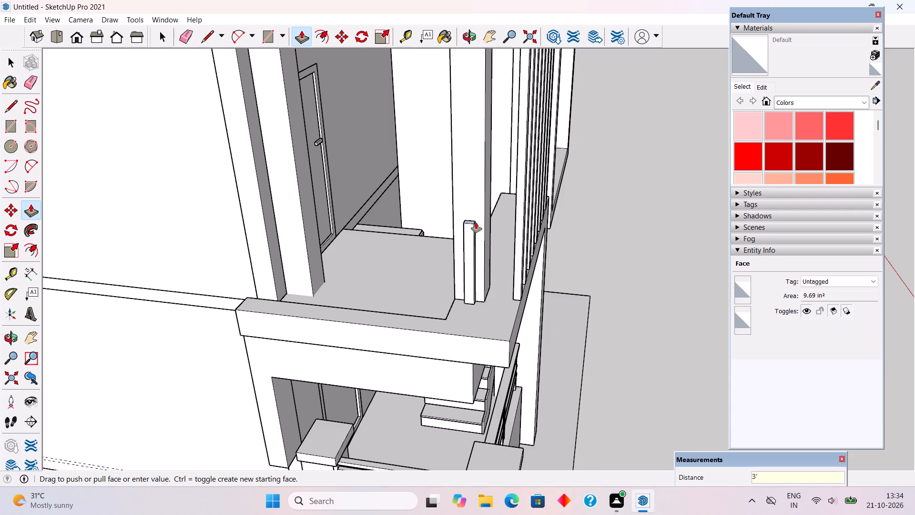
Push the railing post's side facing the end opening in 2" to make it slimmer.
{"action": "scroll", "coordinate": [508, 259], "scroll_direction": "up", "scroll_amount": 6}
{"action": "scroll", "coordinate": [458, 268], "scroll_direction": "up", "scroll_amount": 2}
{"action": "middle_click_drag", "start_coordinate": [395, 238], "coordinate": [495, 250]}
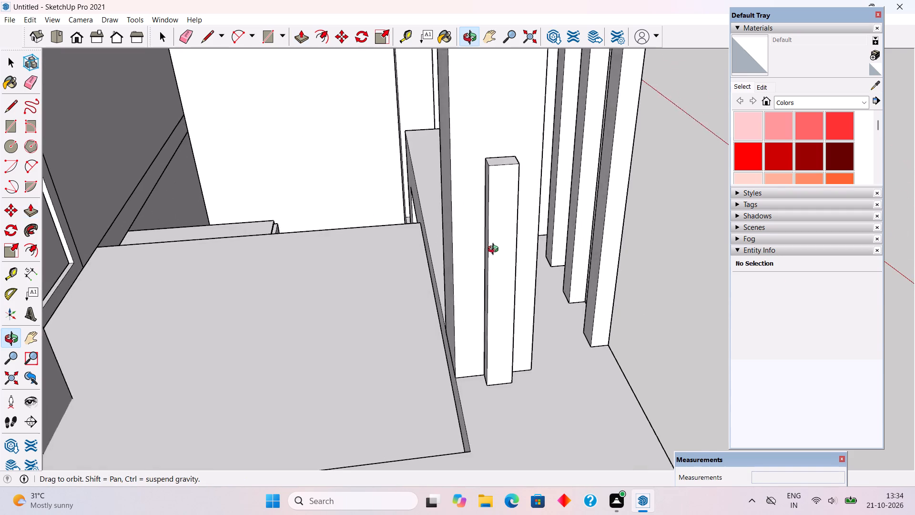
{"action": "middle_click_drag", "start_coordinate": [495, 250], "coordinate": [497, 250]}
{"action": "scroll", "coordinate": [495, 252], "scroll_direction": "up", "scroll_amount": 3}
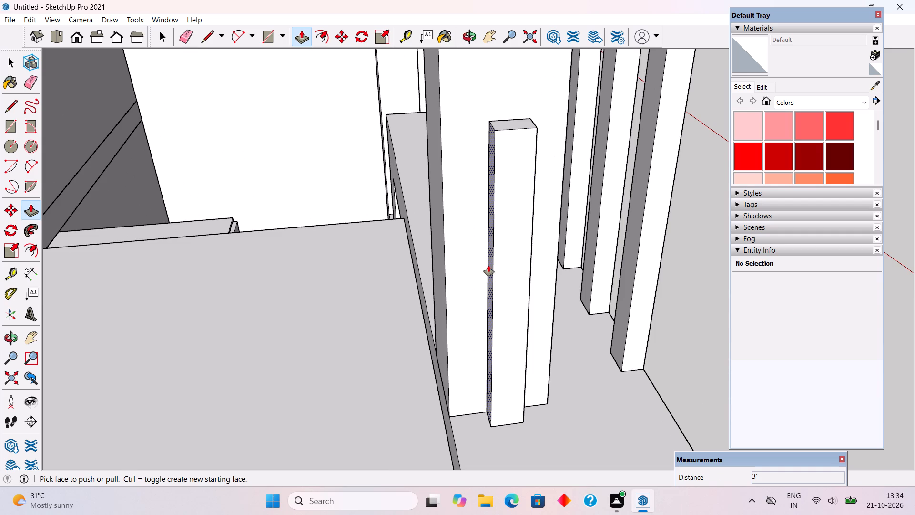
{"action": "left_click", "coordinate": [489, 268]}
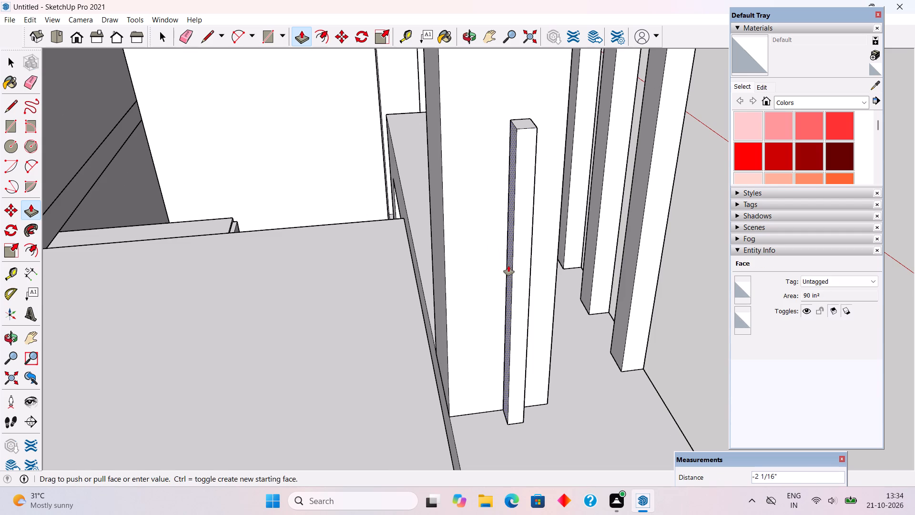
{"action": "type", "text": "2\""}
{"action": "key", "text": "Return"}
{"action": "key", "text": "space"}
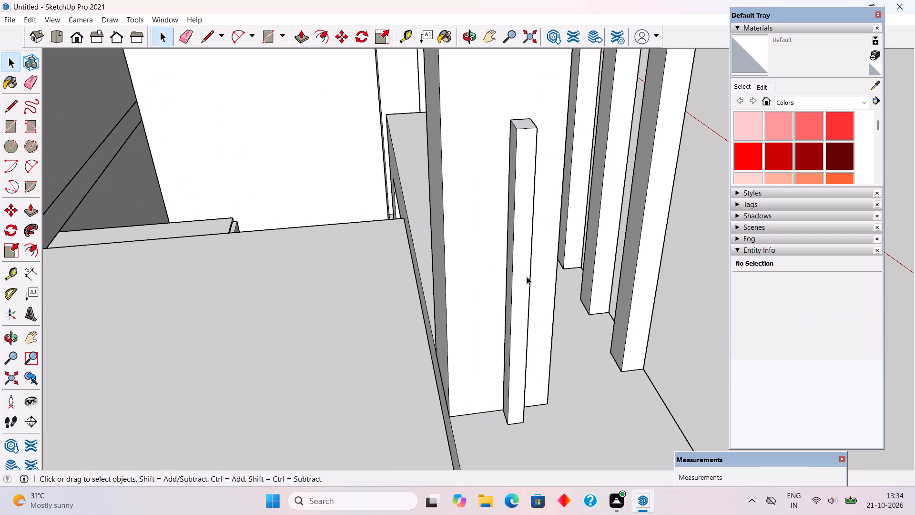
Make the whole railing post a group.
{"action": "triple_click", "coordinate": [522, 286]}
{"action": "right_click", "coordinate": [522, 286]}
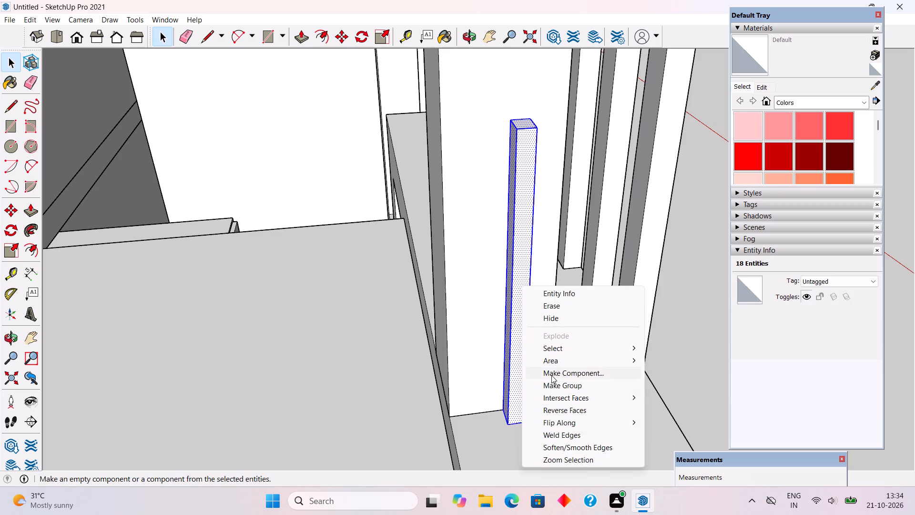
{"action": "left_click", "coordinate": [559, 387]}
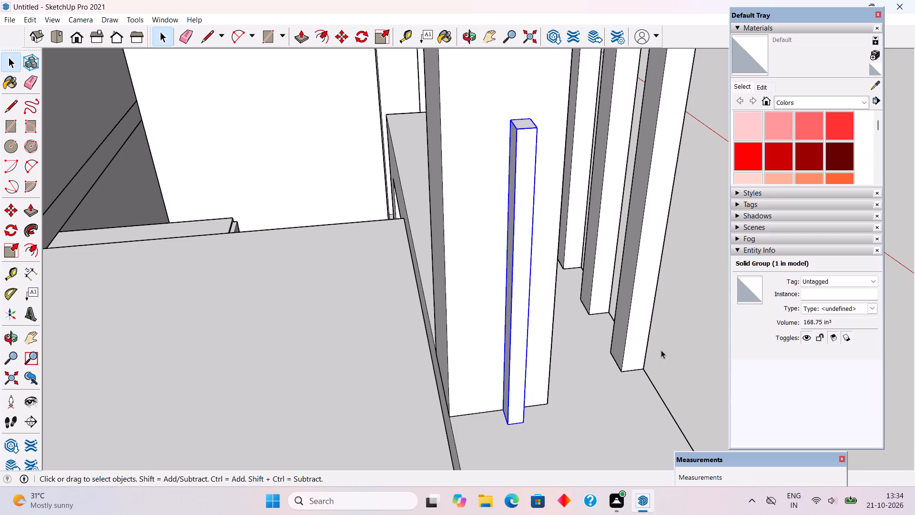
{"action": "left_click", "coordinate": [661, 350]}
Move the railing post group 3" away from the corner pillar, towards the balcony's outer end edge.
{"action": "middle_click_drag", "start_coordinate": [596, 375], "coordinate": [359, 375]}
{"action": "scroll", "coordinate": [359, 375], "scroll_direction": "down", "scroll_amount": 3}
{"action": "scroll", "coordinate": [249, 322], "scroll_direction": "down", "scroll_amount": 5}
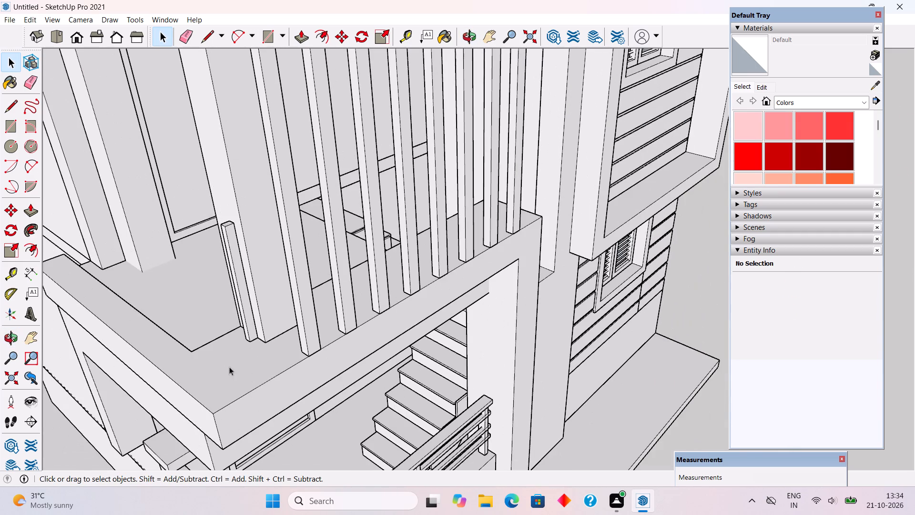
{"action": "scroll", "coordinate": [216, 360], "scroll_direction": "up", "scroll_amount": 10}
{"action": "left_click", "coordinate": [278, 312]}
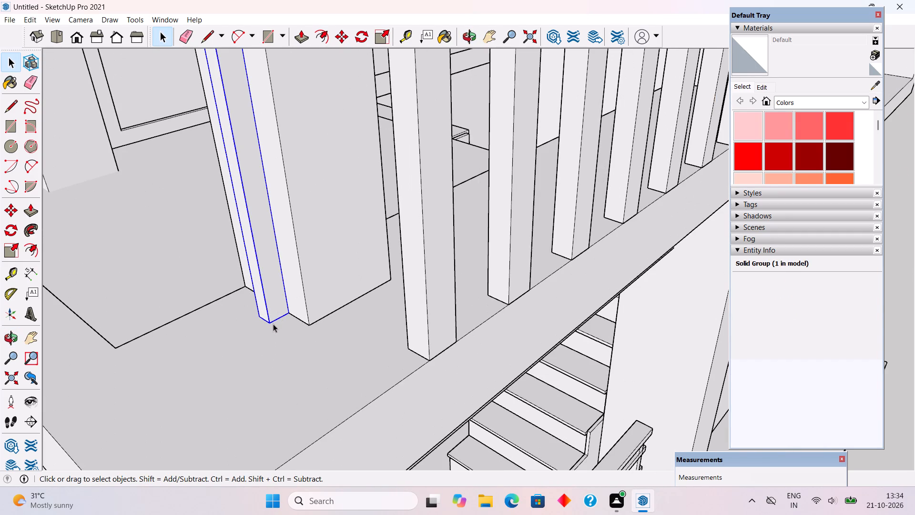
{"action": "key", "text": "m"}
{"action": "left_click", "coordinate": [265, 324]}
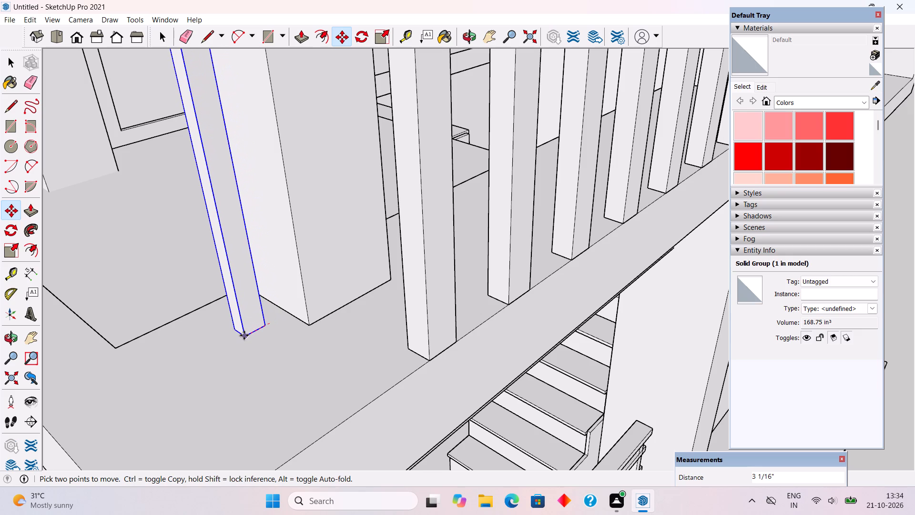
{"action": "type", "text": "3\""}
{"action": "key", "text": "Return"}
{"action": "key", "text": "space"}
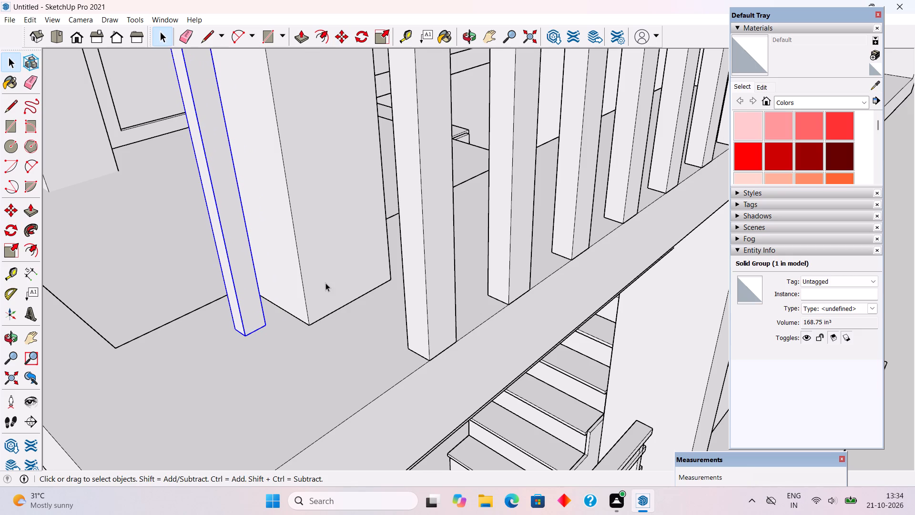
Copy the railing post group about 1' 5" across the balcony floor to the outer end edge.
{"action": "scroll", "coordinate": [339, 283], "scroll_direction": "down", "scroll_amount": 7}
{"action": "scroll", "coordinate": [255, 330], "scroll_direction": "down", "scroll_amount": 4}
{"action": "scroll", "coordinate": [273, 320], "scroll_direction": "up", "scroll_amount": 5}
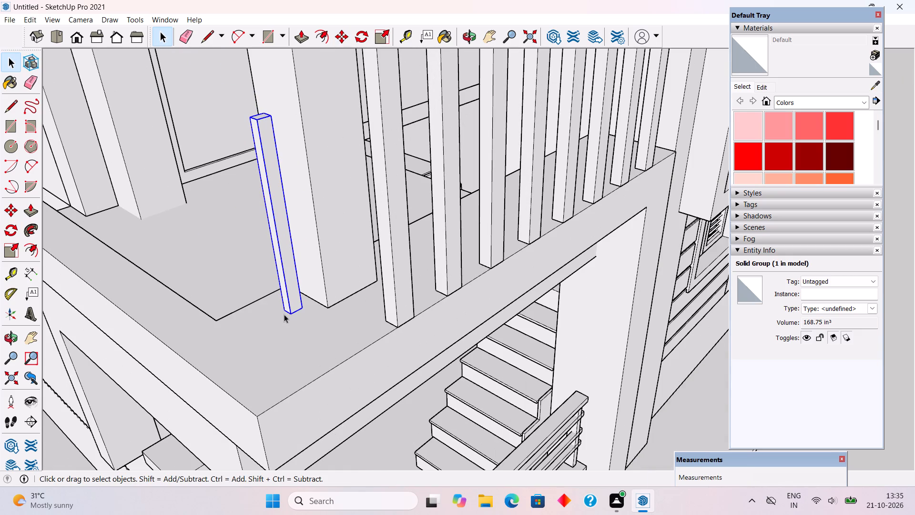
{"action": "key", "text": "m"}
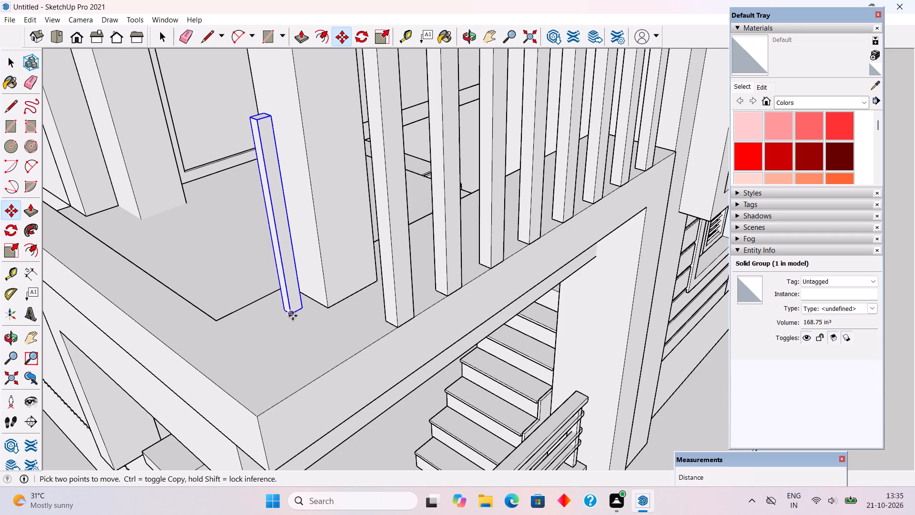
{"action": "left_click", "coordinate": [293, 316]}
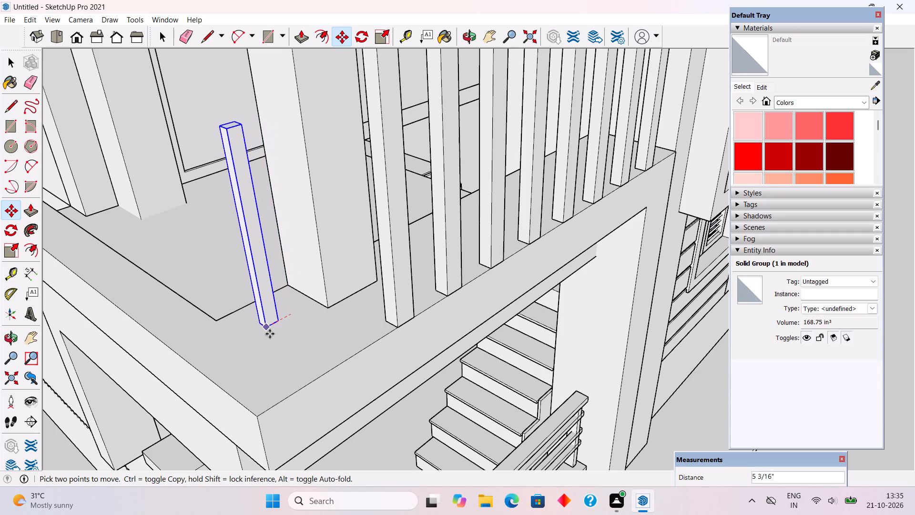
{"action": "left_click", "coordinate": [201, 361]}
{"action": "key", "text": "space"}
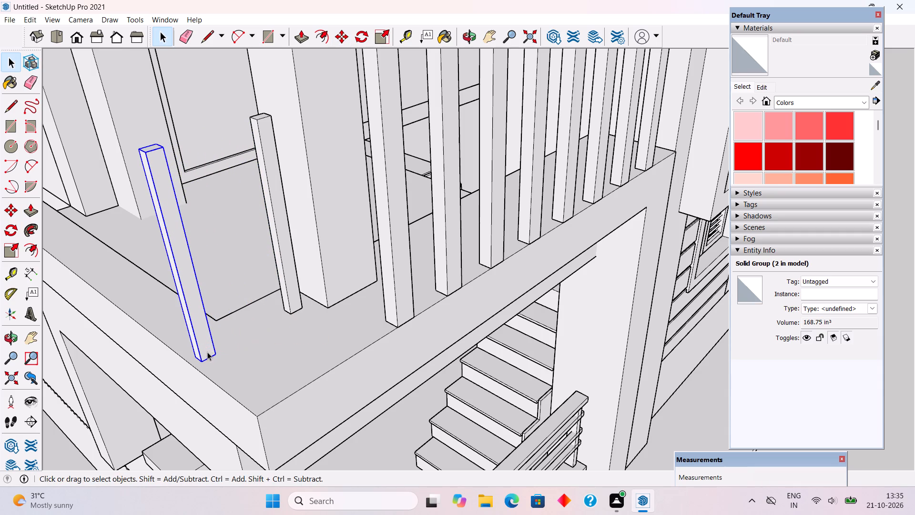
Copy the outer corner post about 7' 3" along the balcony's end edge to the house wall.
{"action": "middle_click_drag", "start_coordinate": [291, 351], "coordinate": [572, 310]}
{"action": "scroll", "coordinate": [572, 310], "scroll_direction": "down", "scroll_amount": 6}
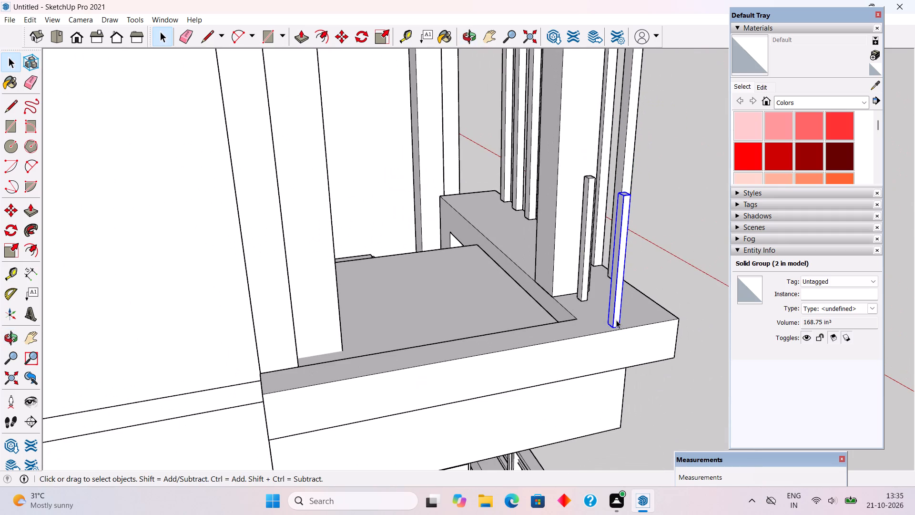
{"action": "left_click", "coordinate": [616, 320]}
{"action": "key", "text": "m"}
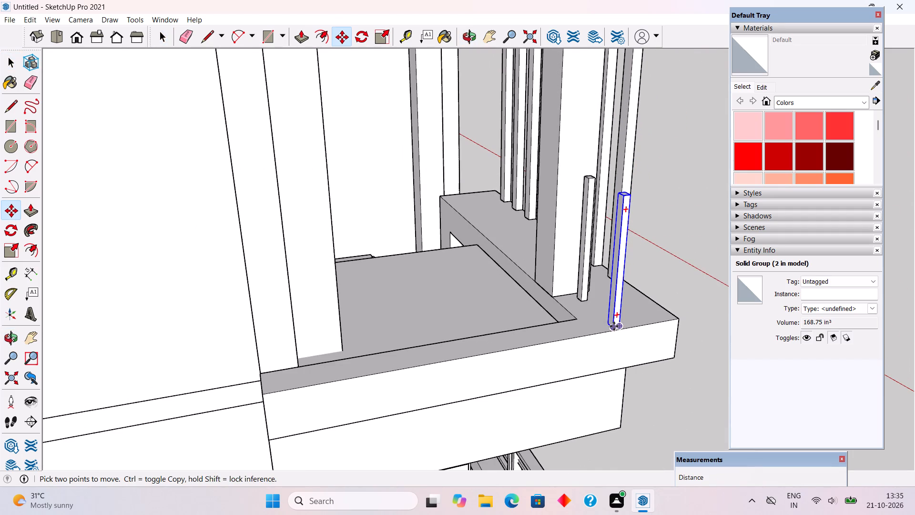
{"action": "left_click", "coordinate": [614, 328]}
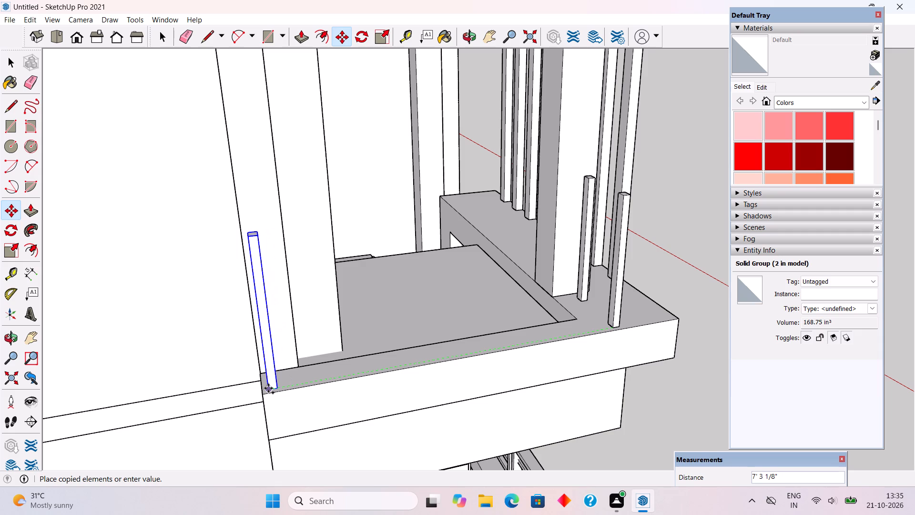
{"action": "left_click", "coordinate": [268, 388]}
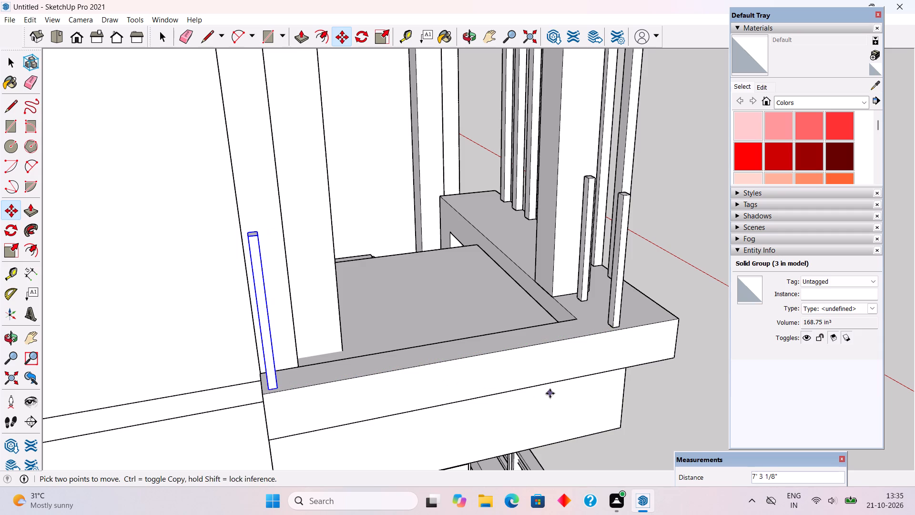
{"action": "key", "text": "space"}
Draw a rectangle about 7' 5" long across the tops of the wall-end post and the outer corner post.
{"action": "middle_click_drag", "start_coordinate": [572, 351], "coordinate": [106, 346]}
{"action": "left_click", "coordinate": [106, 318]}
{"action": "middle_click_drag", "start_coordinate": [224, 349], "coordinate": [416, 356]}
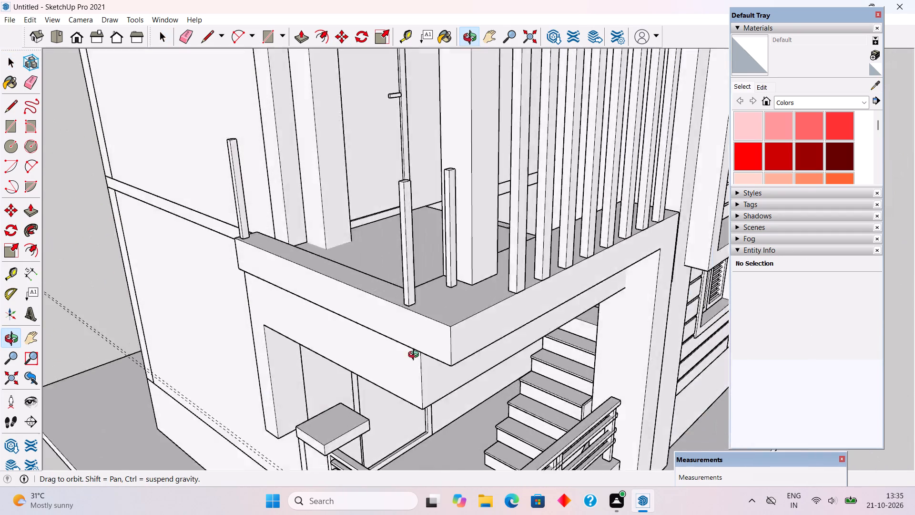
{"action": "middle_click_drag", "start_coordinate": [416, 356], "coordinate": [340, 359]}
{"action": "scroll", "coordinate": [228, 141], "scroll_direction": "up", "scroll_amount": 6}
{"action": "middle_click_drag", "start_coordinate": [234, 162], "coordinate": [224, 284]}
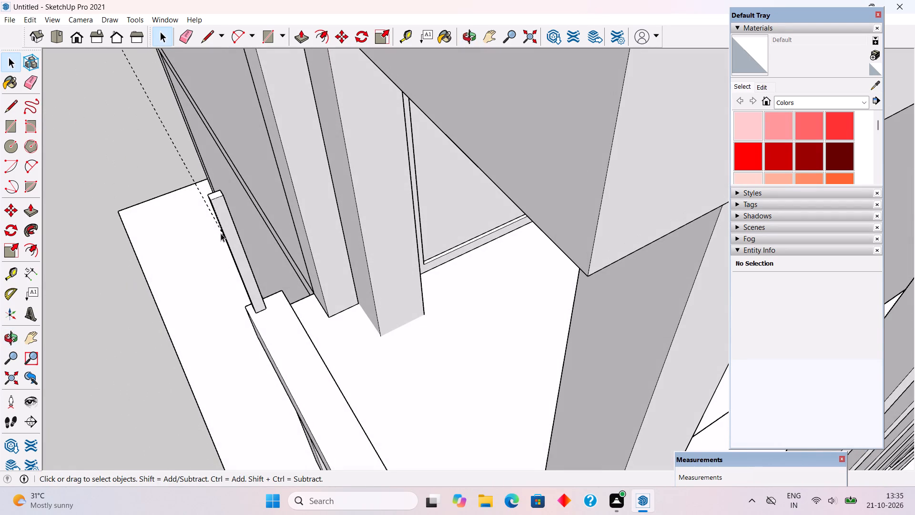
{"action": "key", "text": "r"}
{"action": "scroll", "coordinate": [216, 180], "scroll_direction": "up", "scroll_amount": 4}
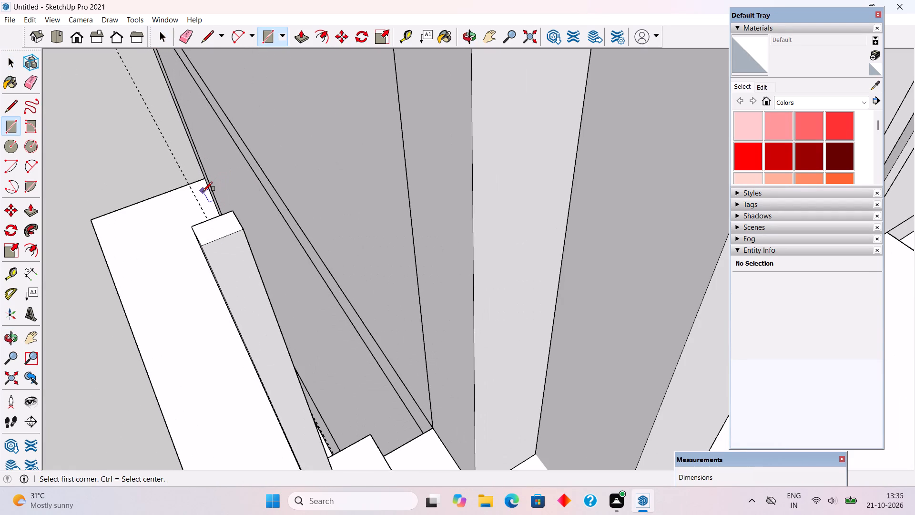
{"action": "left_click", "coordinate": [193, 228]}
{"action": "scroll", "coordinate": [208, 242], "scroll_direction": "down", "scroll_amount": 14}
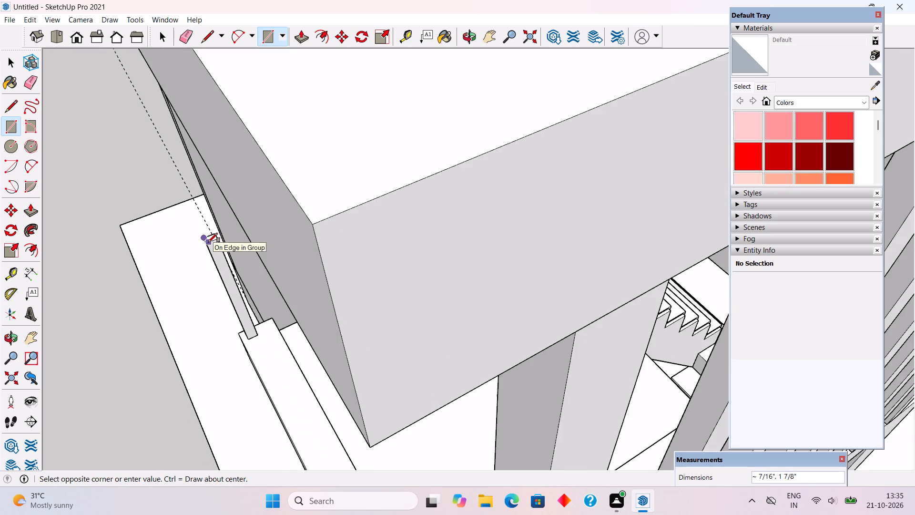
{"action": "scroll", "coordinate": [208, 242], "scroll_direction": "down", "scroll_amount": 12}
{"action": "scroll", "coordinate": [264, 360], "scroll_direction": "up", "scroll_amount": 11}
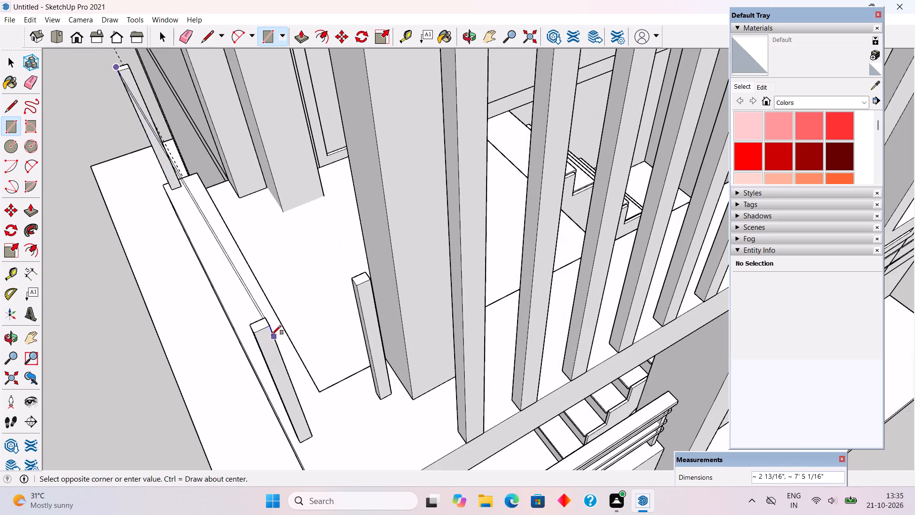
{"action": "left_click", "coordinate": [267, 324]}
Pull the long rectangle on top of the posts up 2" into a handrail.
{"action": "key", "text": "p"}
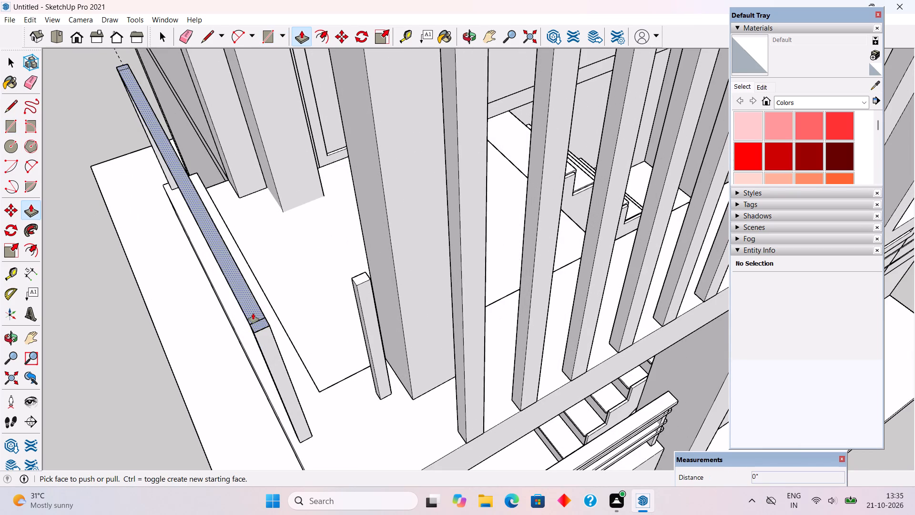
{"action": "left_click", "coordinate": [253, 313]}
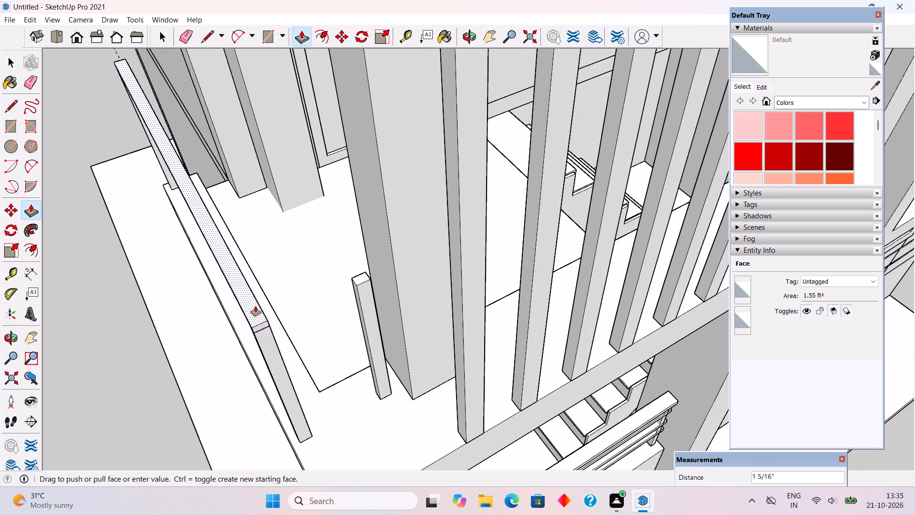
{"action": "type", "text": "2\""}
{"action": "key", "text": "Return"}
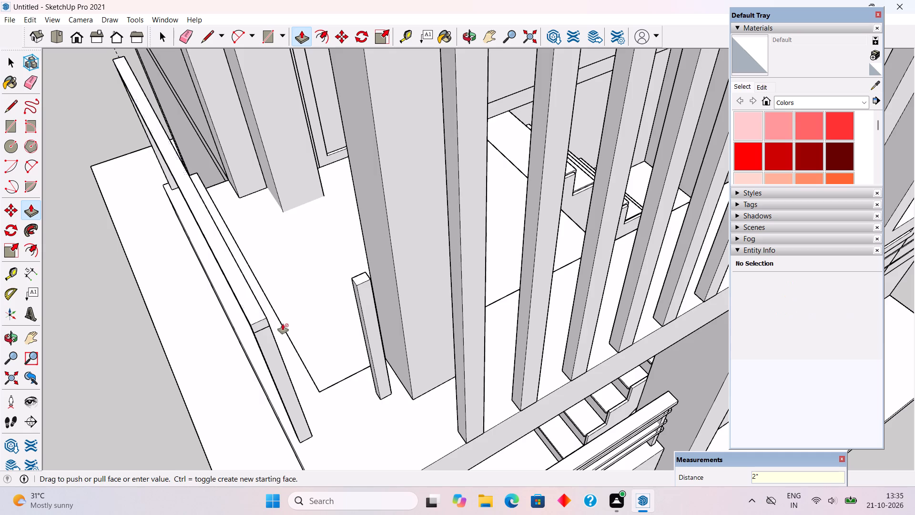
Pull the handrail's end face at the outer corner post out 1".
{"action": "middle_click_drag", "start_coordinate": [267, 294], "coordinate": [154, 253]}
{"action": "scroll", "coordinate": [107, 141], "scroll_direction": "up", "scroll_amount": 2}
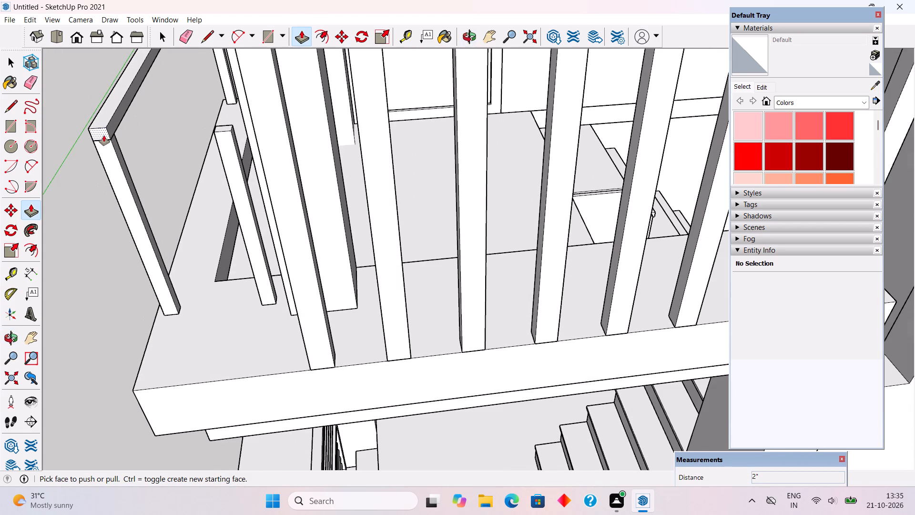
{"action": "left_click", "coordinate": [104, 135]}
{"action": "type", "text": "1\""}
{"action": "key", "text": "Return"}
{"action": "key", "text": "space"}
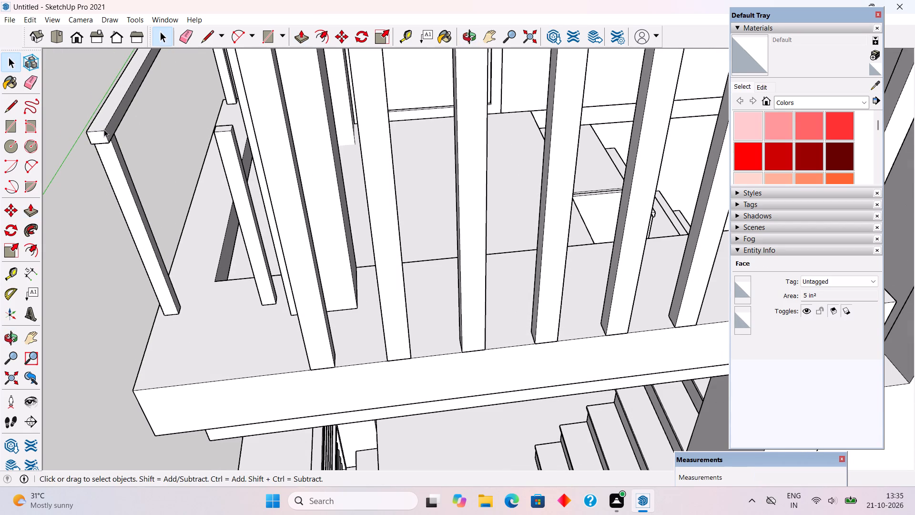
Draw a line up the handrail's inner side face, in line with the inner edge of the outer corner post.
{"action": "scroll", "coordinate": [116, 105], "scroll_direction": "up", "scroll_amount": 15}
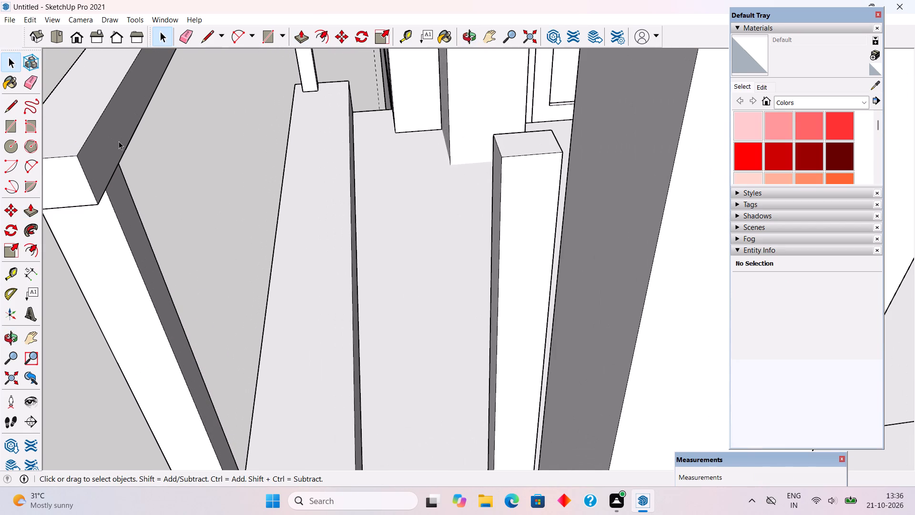
{"action": "key", "text": "l"}
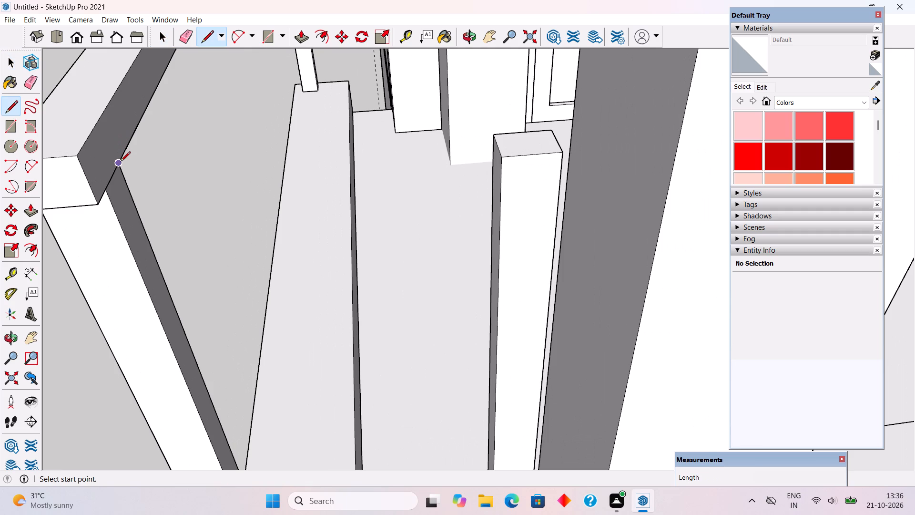
{"action": "left_click", "coordinate": [119, 164]}
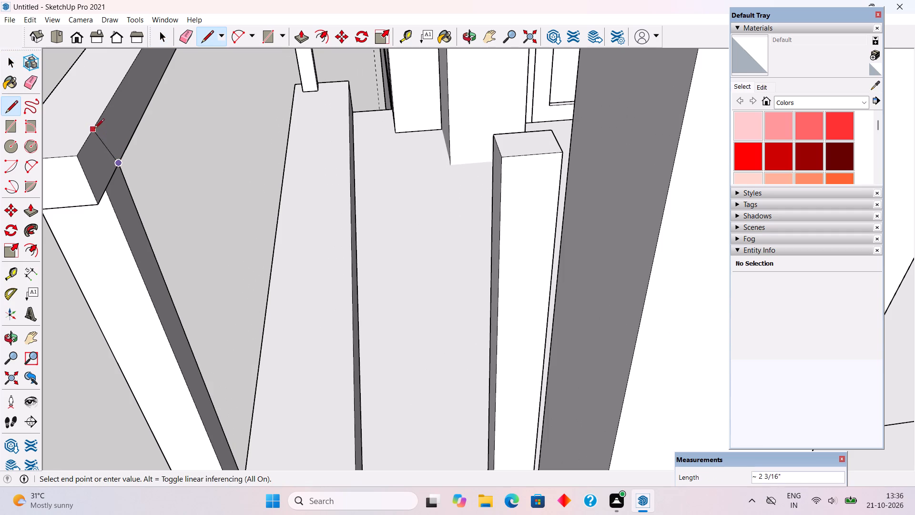
{"action": "left_click", "coordinate": [96, 118]}
Pull the small marked-off face at the handrail's corner about 1' 8" over the second post to the corner pillar.
{"action": "key", "text": "p"}
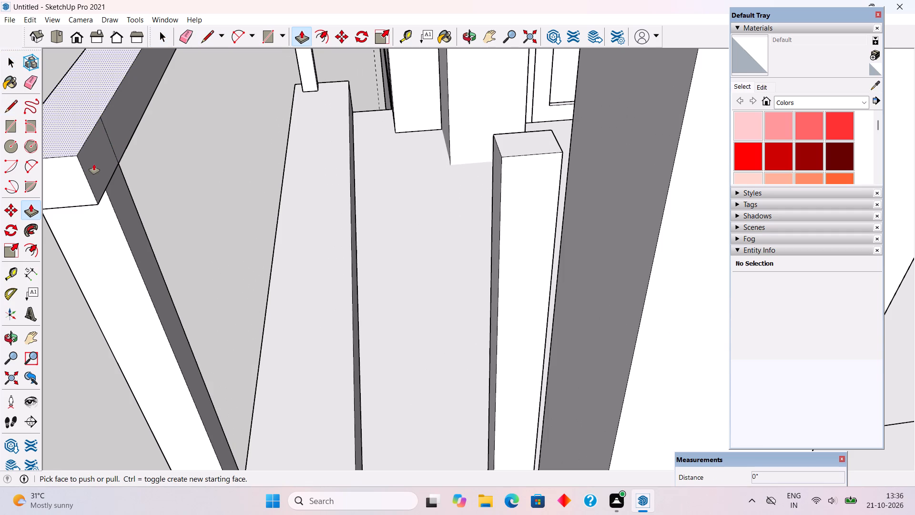
{"action": "left_click", "coordinate": [94, 164]}
{"action": "scroll", "coordinate": [217, 179], "scroll_direction": "down", "scroll_amount": 7}
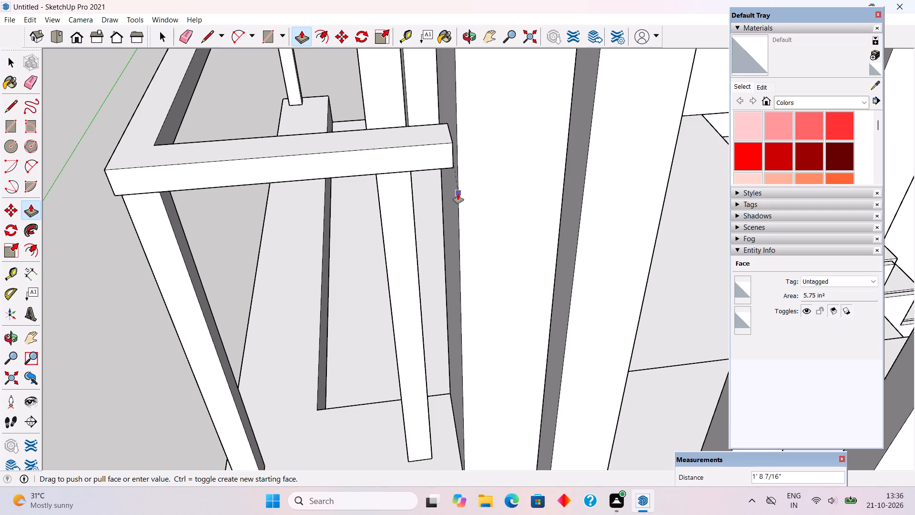
{"action": "left_click", "coordinate": [456, 210]}
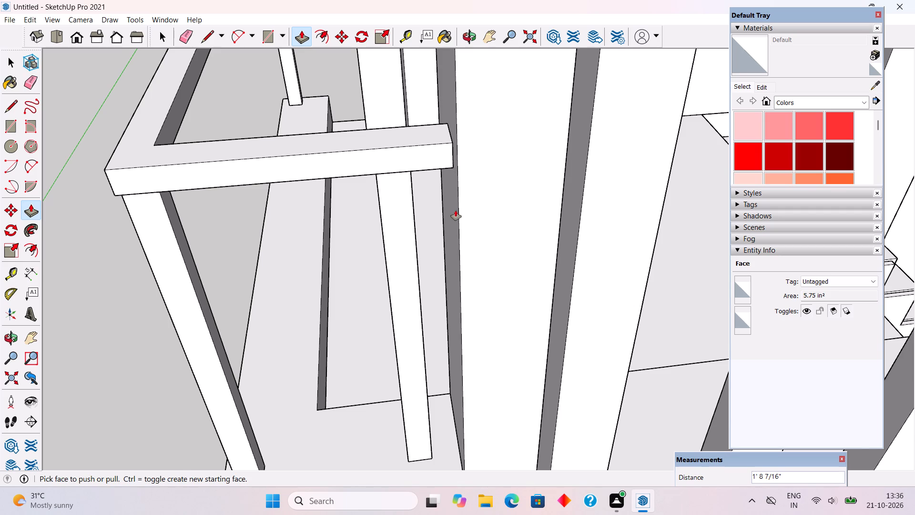
Pull the handrail's end face at the wall-end post out 1".
{"action": "scroll", "coordinate": [342, 262], "scroll_direction": "down", "scroll_amount": 5}
{"action": "middle_click_drag", "start_coordinate": [202, 261], "coordinate": [767, 318]}
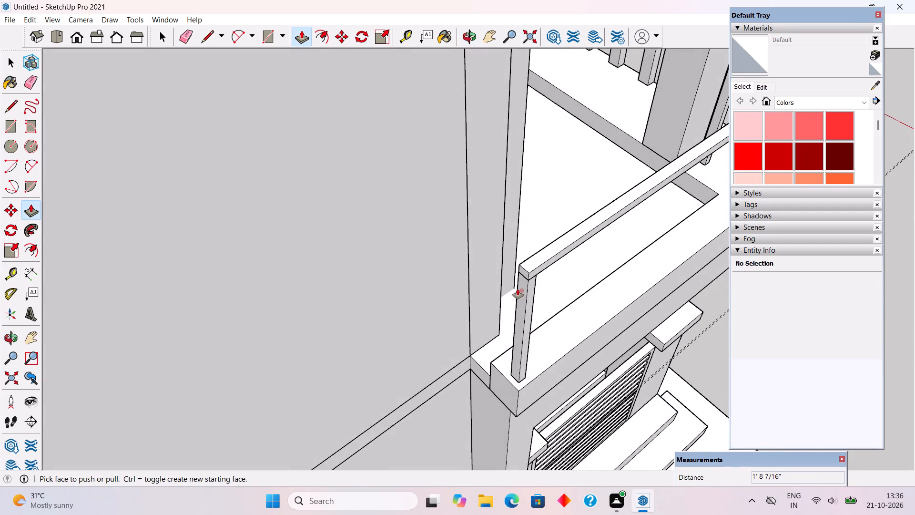
{"action": "scroll", "coordinate": [518, 289], "scroll_direction": "up", "scroll_amount": 4}
{"action": "left_click", "coordinate": [529, 260]}
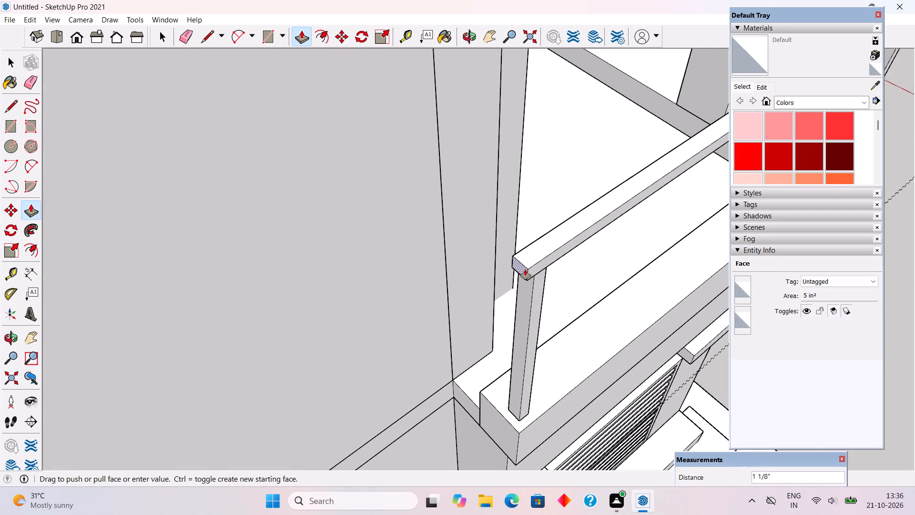
{"action": "type", "text": "1\""}
{"action": "key", "text": "Return"}
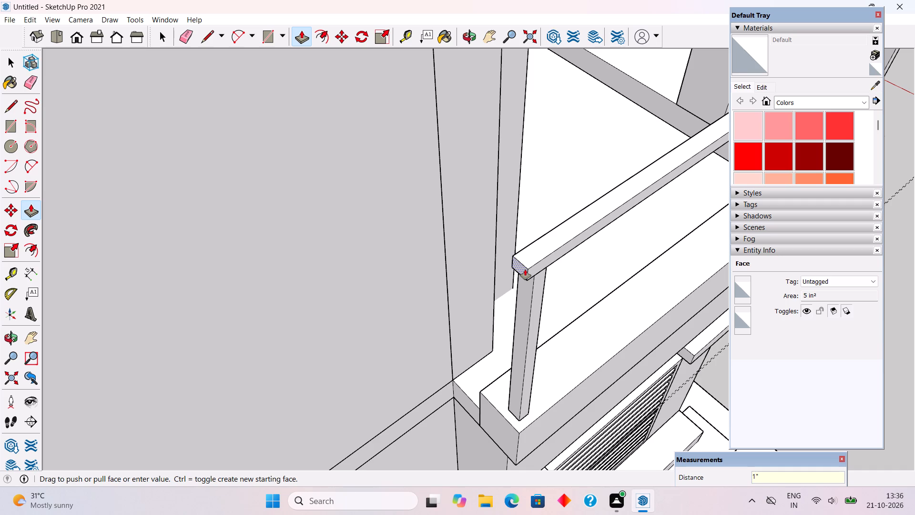
Draw a 2" vertical line on the handrail's inner side face at the edge of the wall-end post.
{"action": "scroll", "coordinate": [555, 194], "scroll_direction": "up", "scroll_amount": 4}
{"action": "middle_click_drag", "start_coordinate": [554, 260], "coordinate": [564, 291]}
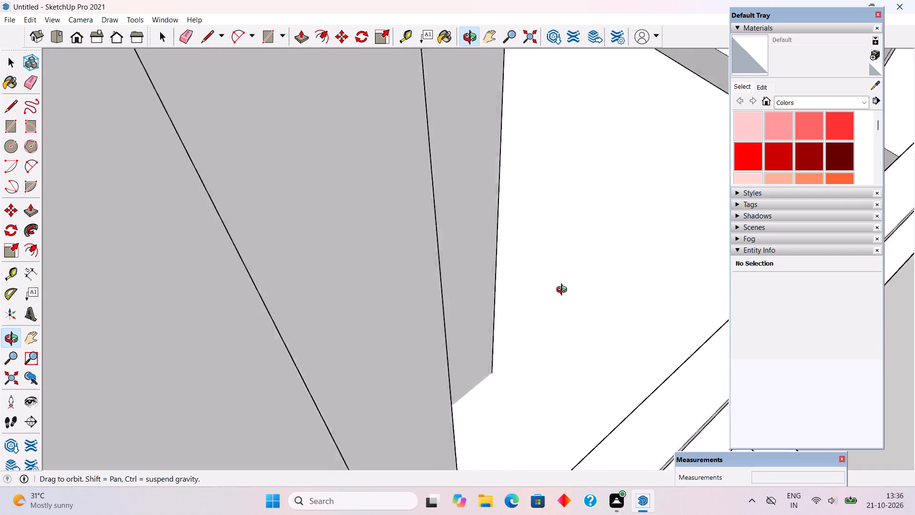
{"action": "middle_click_drag", "start_coordinate": [564, 291], "coordinate": [569, 300]}
{"action": "scroll", "coordinate": [569, 290], "scroll_direction": "down", "scroll_amount": 4}
{"action": "scroll", "coordinate": [560, 237], "scroll_direction": "down", "scroll_amount": 7}
{"action": "middle_click_drag", "start_coordinate": [569, 266], "coordinate": [607, 356]}
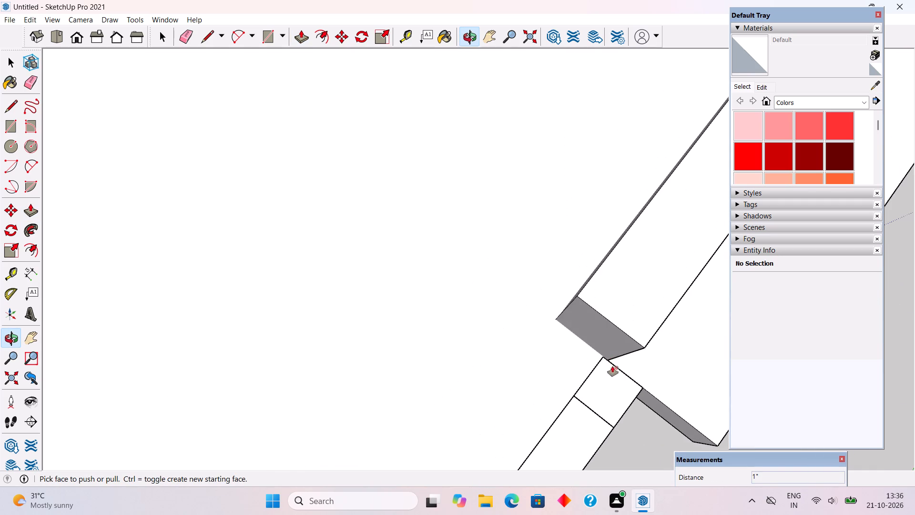
{"action": "middle_click_drag", "start_coordinate": [620, 384], "coordinate": [579, 313]}
{"action": "scroll", "coordinate": [594, 363], "scroll_direction": "down", "scroll_amount": 5}
{"action": "middle_click_drag", "start_coordinate": [581, 356], "coordinate": [5, 213]}
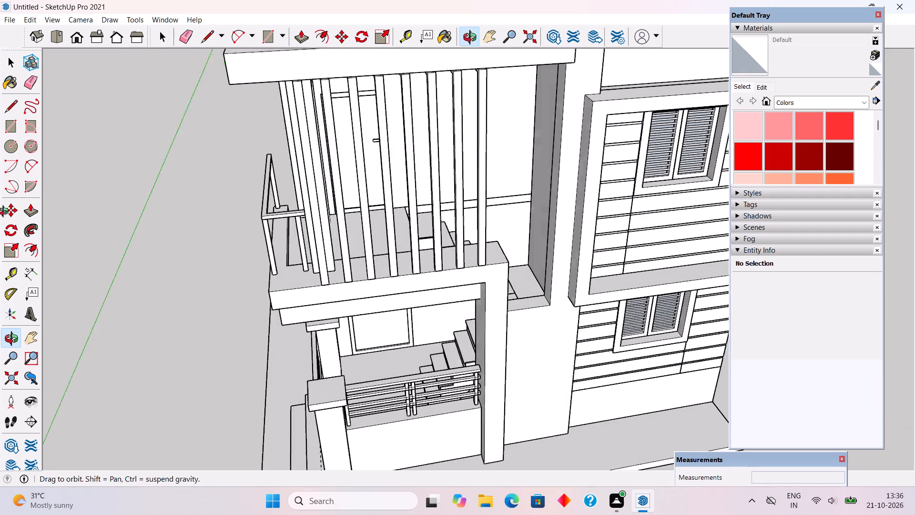
{"action": "middle_click_drag", "start_coordinate": [5, 213], "coordinate": [5, 213]}
{"action": "scroll", "coordinate": [305, 155], "scroll_direction": "up", "scroll_amount": 20}
{"action": "scroll", "coordinate": [305, 155], "scroll_direction": "up", "scroll_amount": 1}
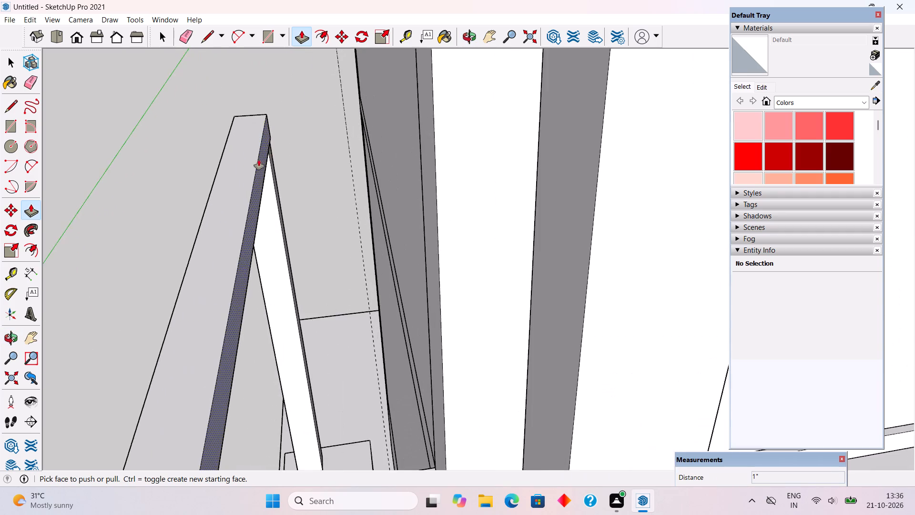
{"action": "scroll", "coordinate": [259, 160], "scroll_direction": "up", "scroll_amount": 10}
{"action": "scroll", "coordinate": [291, 149], "scroll_direction": "down", "scroll_amount": 5}
{"action": "scroll", "coordinate": [271, 164], "scroll_direction": "up", "scroll_amount": 6}
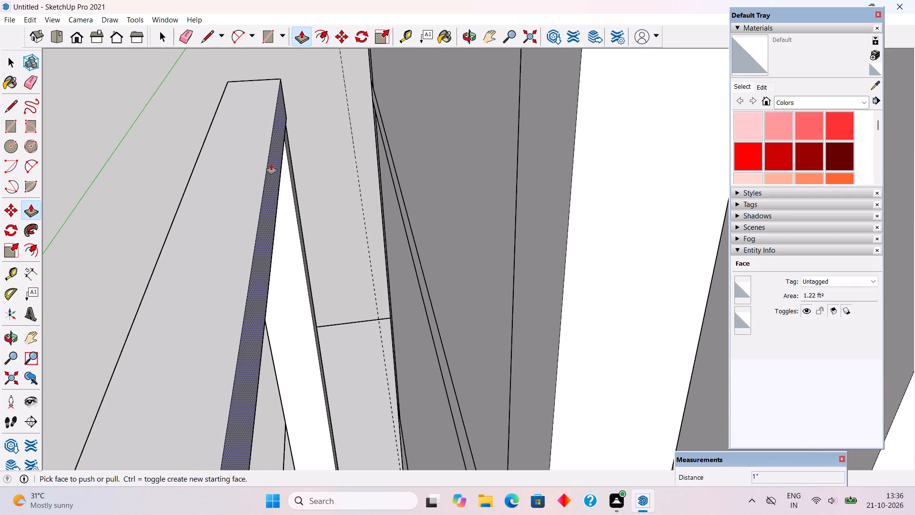
{"action": "scroll", "coordinate": [281, 156], "scroll_direction": "up", "scroll_amount": 5}
{"action": "key", "text": "l"}
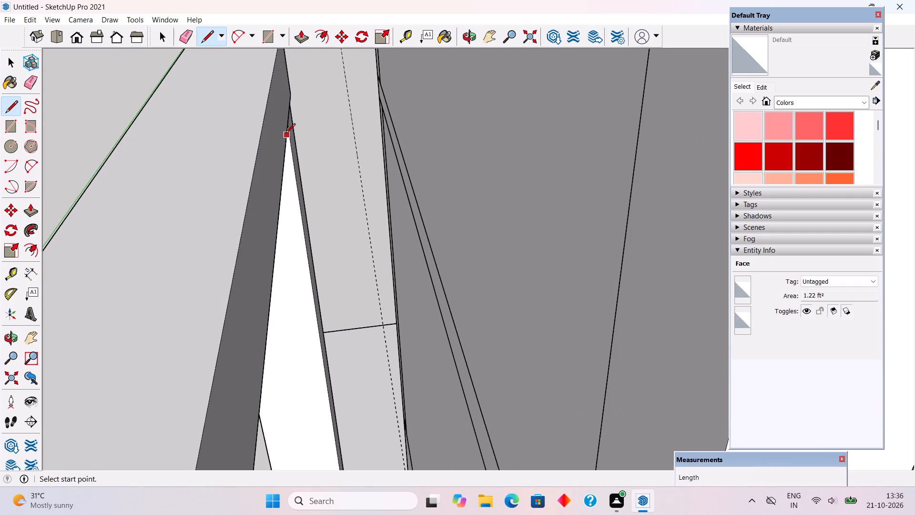
{"action": "left_click", "coordinate": [286, 128]}
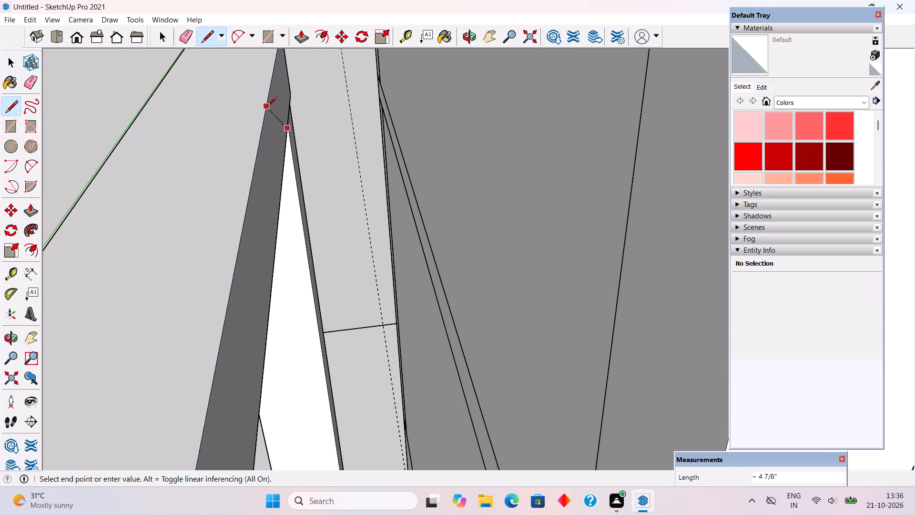
{"action": "left_click", "coordinate": [277, 62]}
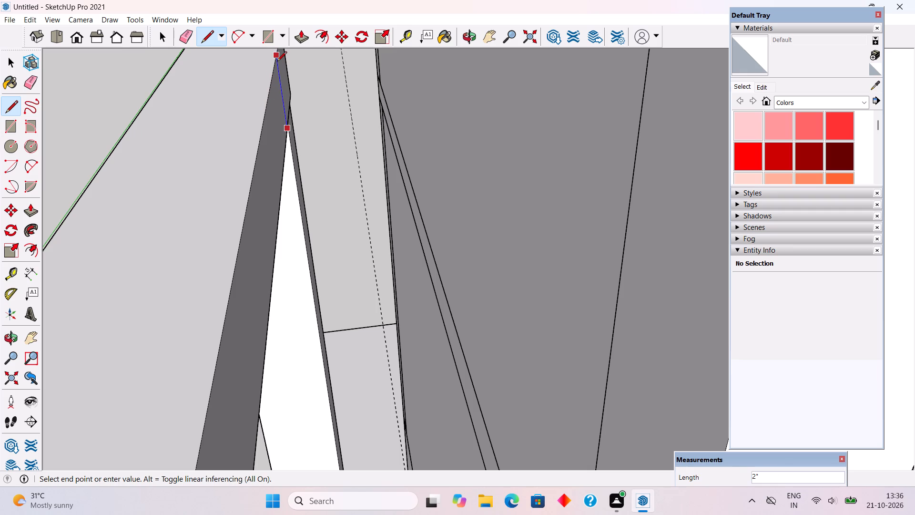
Pull the small marked-off face at the handrail's wall-end post sideways along the wall to form the short return.
{"action": "key", "text": "p"}
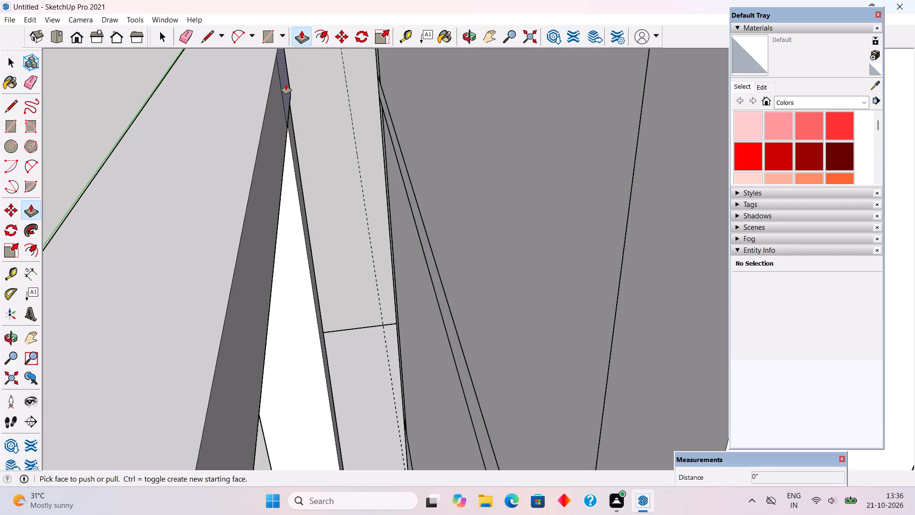
{"action": "left_click", "coordinate": [286, 84]}
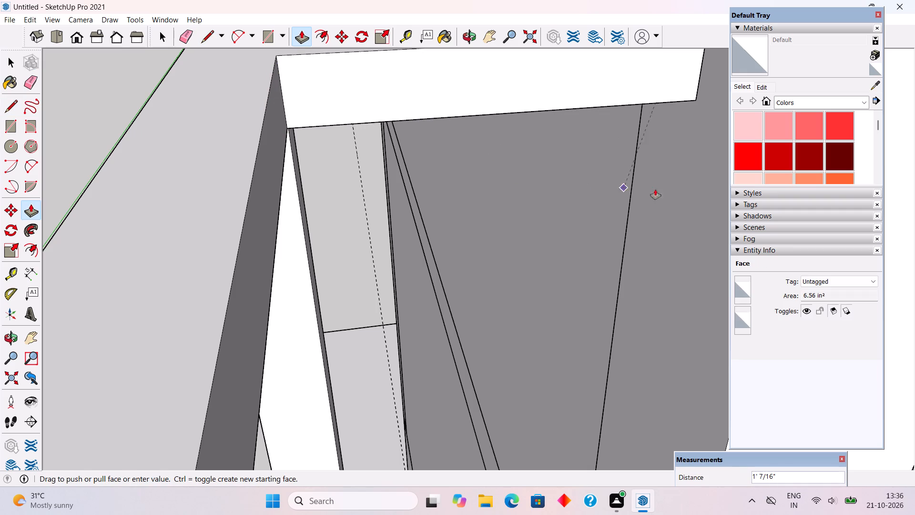
{"action": "left_click", "coordinate": [688, 189]}
{"action": "key", "text": "space"}
{"action": "scroll", "coordinate": [681, 195], "scroll_direction": "down", "scroll_amount": 16}
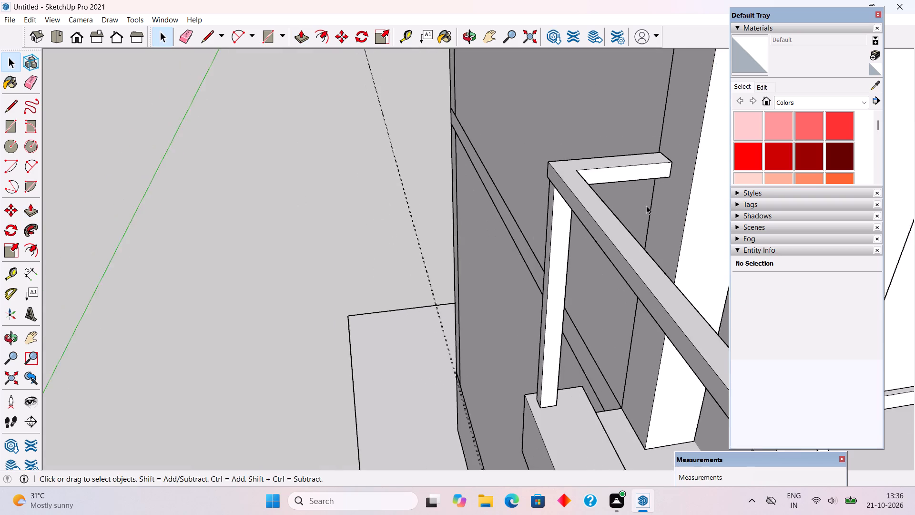
{"action": "left_click", "coordinate": [403, 163]}
{"action": "scroll", "coordinate": [396, 157], "scroll_direction": "down", "scroll_amount": 5}
{"action": "left_click", "coordinate": [306, 186]}
Pull the handrail's long outer side face outward 1".
{"action": "middle_click_drag", "start_coordinate": [617, 286], "coordinate": [617, 257]}
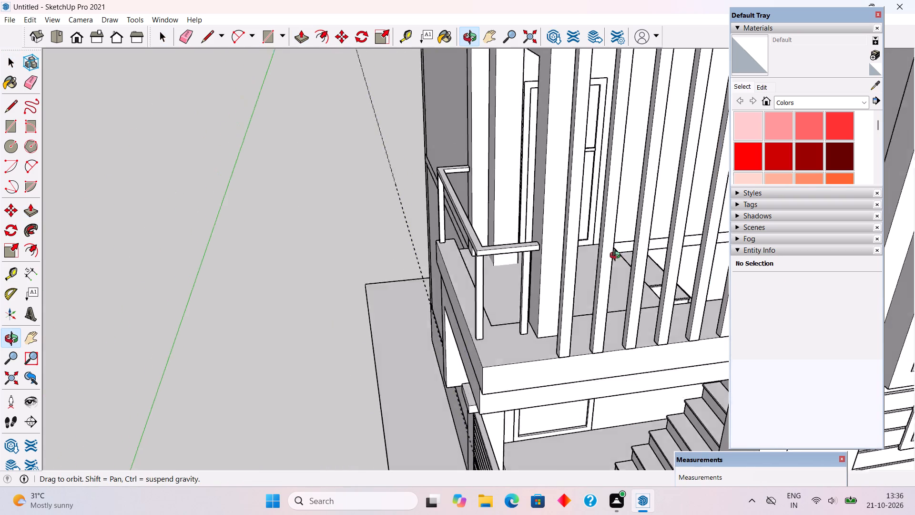
{"action": "middle_click_drag", "start_coordinate": [617, 257], "coordinate": [678, 220]}
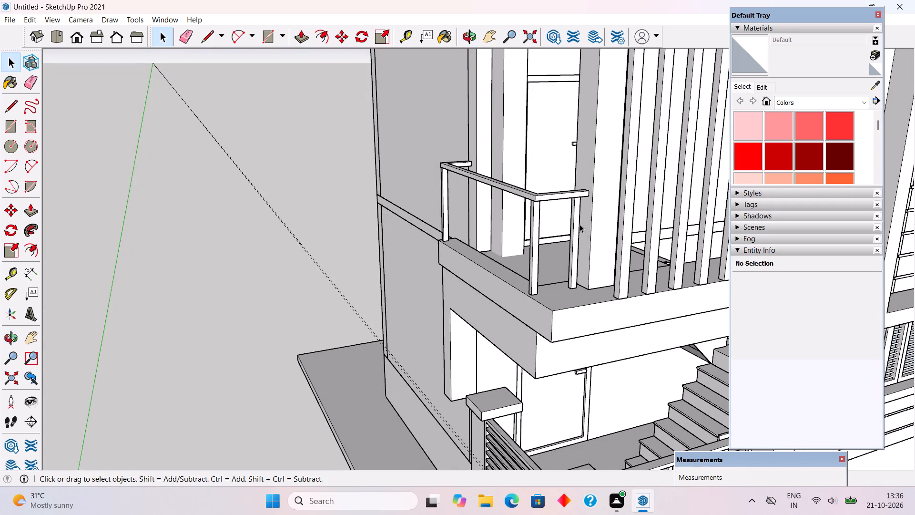
{"action": "scroll", "coordinate": [490, 200], "scroll_direction": "down", "scroll_amount": 4}
{"action": "scroll", "coordinate": [370, 205], "scroll_direction": "down", "scroll_amount": 4}
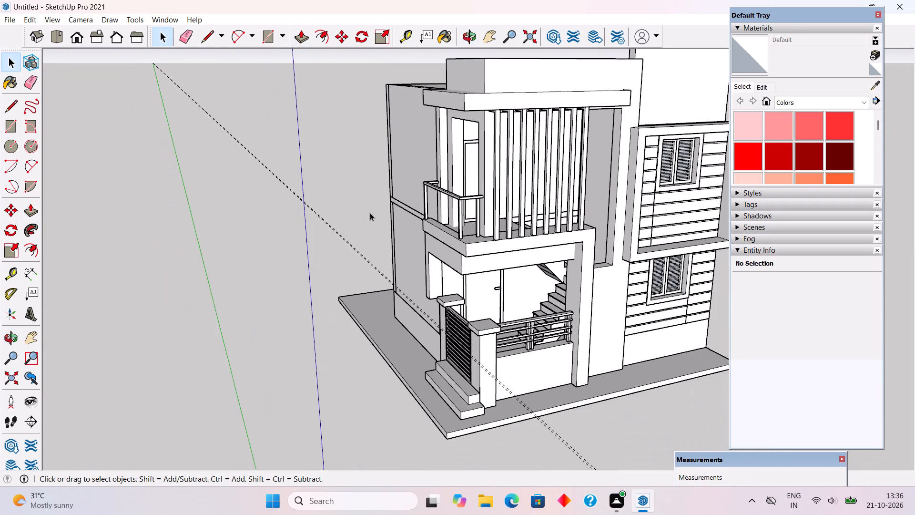
{"action": "scroll", "coordinate": [520, 287], "scroll_direction": "up", "scroll_amount": 5}
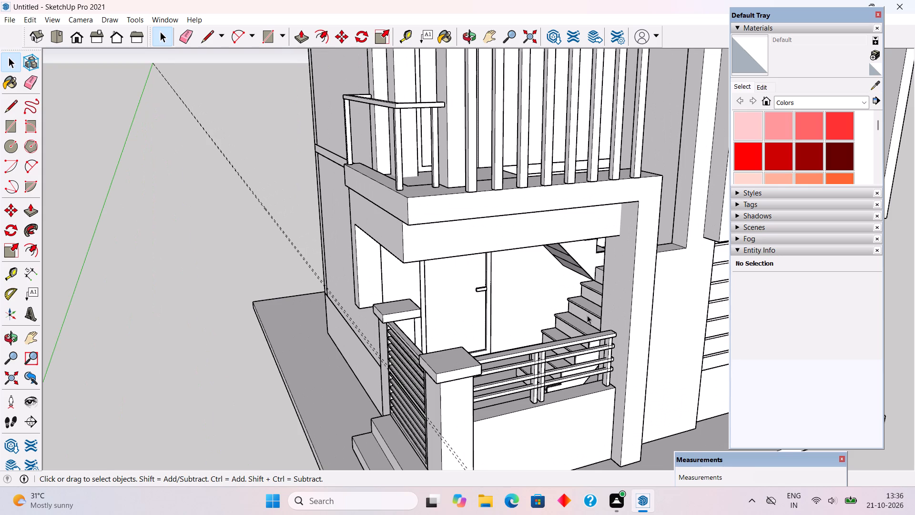
{"action": "scroll", "coordinate": [650, 318], "scroll_direction": "up", "scroll_amount": 1}
{"action": "middle_click_drag", "start_coordinate": [651, 307], "coordinate": [751, 352]}
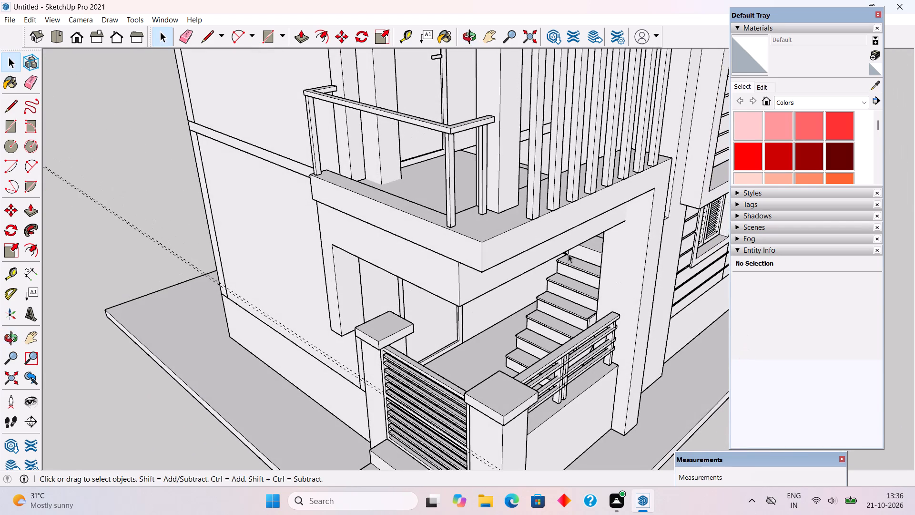
{"action": "scroll", "coordinate": [462, 127], "scroll_direction": "up", "scroll_amount": 7}
{"action": "middle_click_drag", "start_coordinate": [464, 134], "coordinate": [386, 125]}
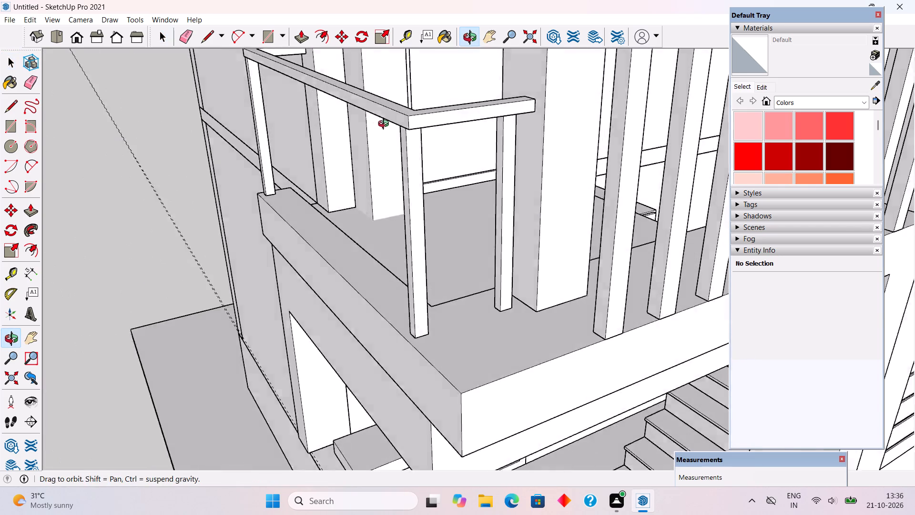
{"action": "middle_click_drag", "start_coordinate": [386, 125], "coordinate": [368, 119]}
{"action": "scroll", "coordinate": [364, 110], "scroll_direction": "up", "scroll_amount": 4}
{"action": "left_click", "coordinate": [383, 104]}
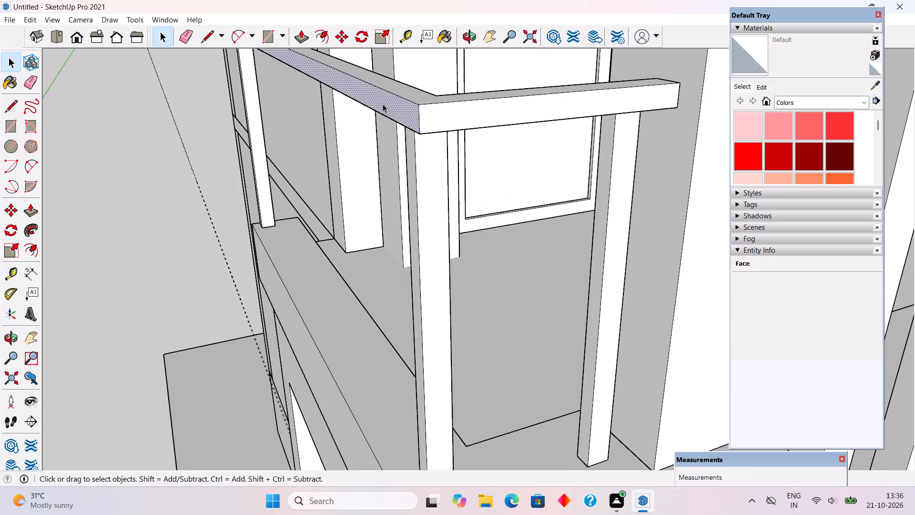
{"action": "key", "text": "p"}
{"action": "left_click", "coordinate": [383, 104]}
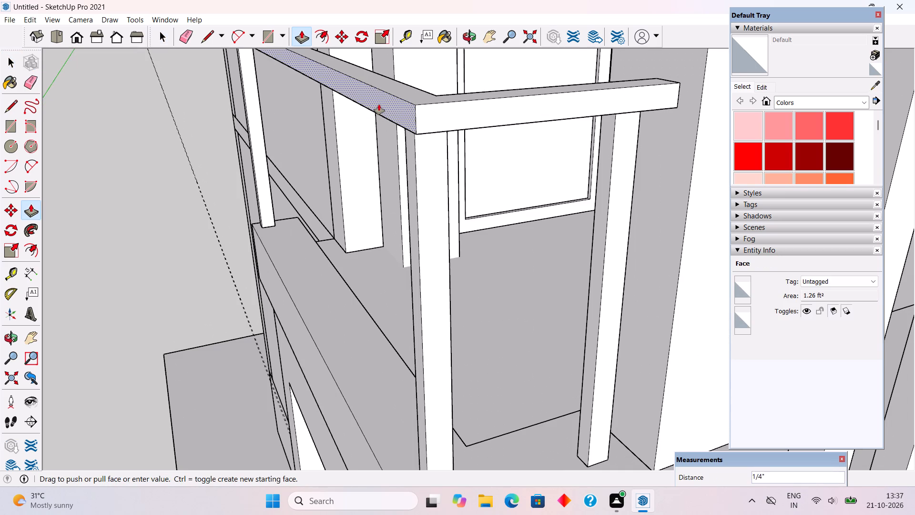
{"action": "type", "text": "1\""}
{"action": "key", "text": "Return"}
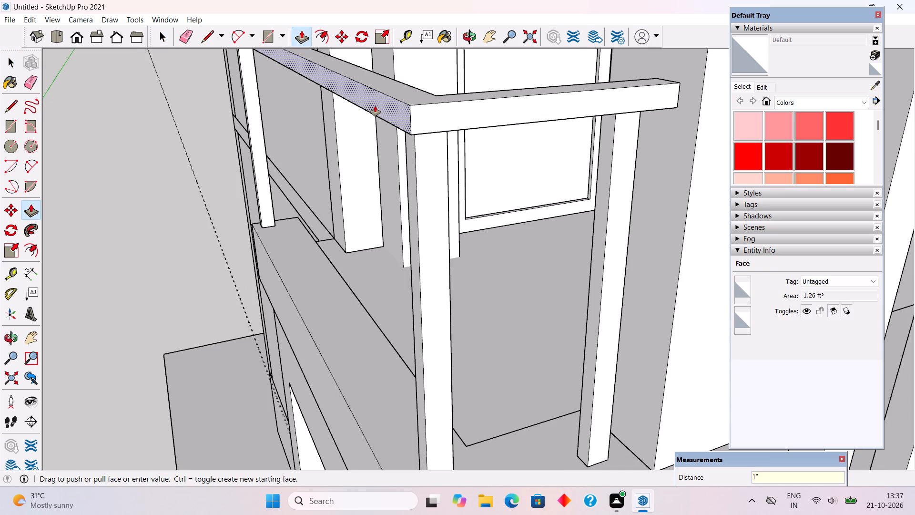
{"action": "key", "text": "space"}
Select the whole handrail, including both returns, and make it a group.
{"action": "scroll", "coordinate": [375, 106], "scroll_direction": "down", "scroll_amount": 1}
{"action": "triple_click", "coordinate": [400, 116]}
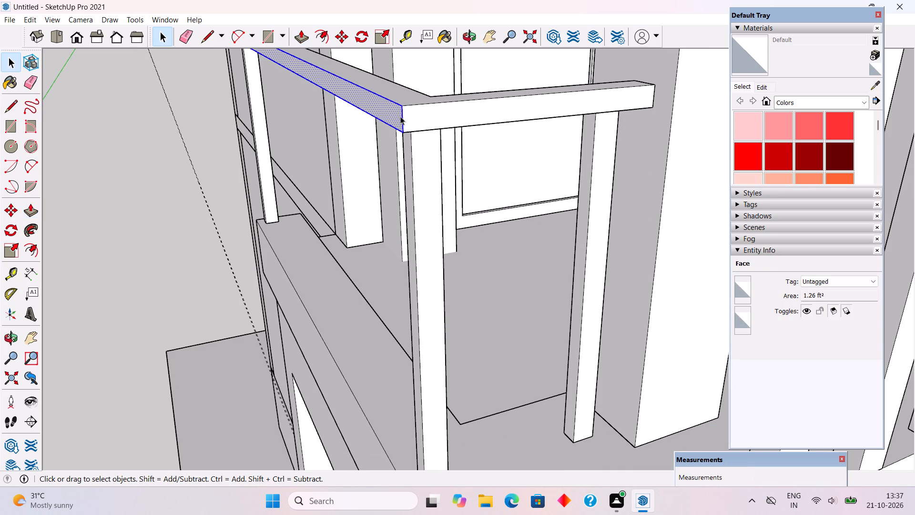
{"action": "right_click", "coordinate": [400, 116]}
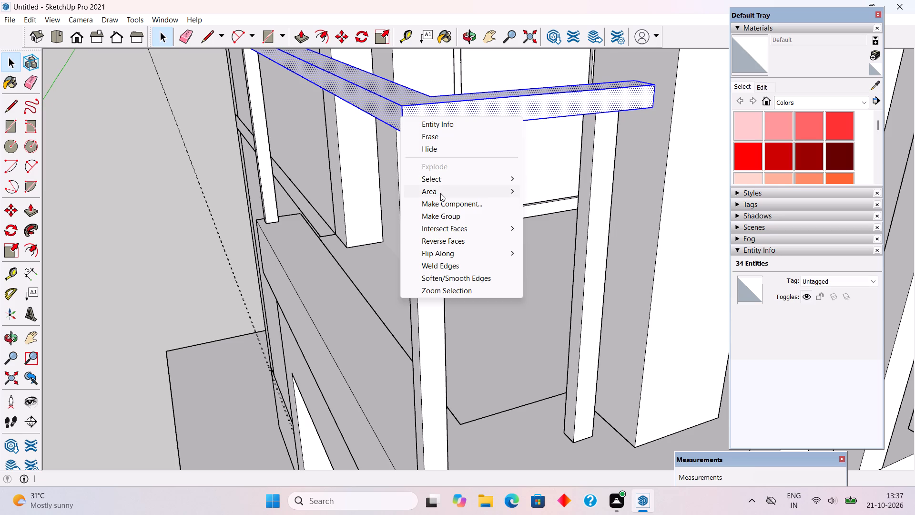
{"action": "left_click", "coordinate": [444, 215]}
{"action": "scroll", "coordinate": [444, 215], "scroll_direction": "down", "scroll_amount": 9}
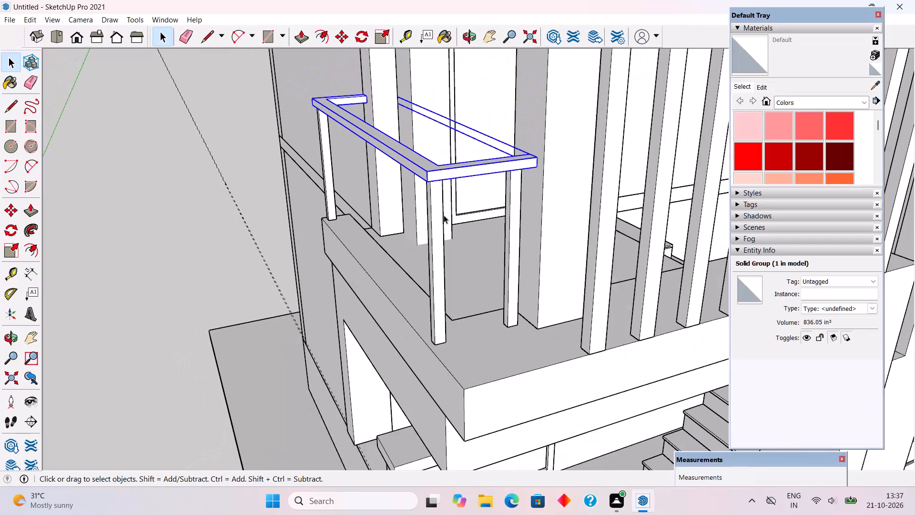
{"action": "scroll", "coordinate": [444, 215], "scroll_direction": "down", "scroll_amount": 3}
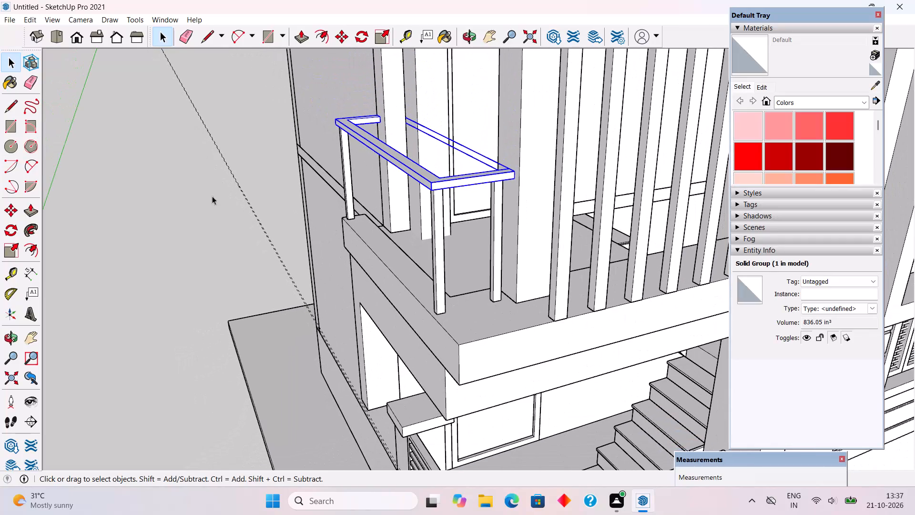
{"action": "left_click", "coordinate": [201, 195]}
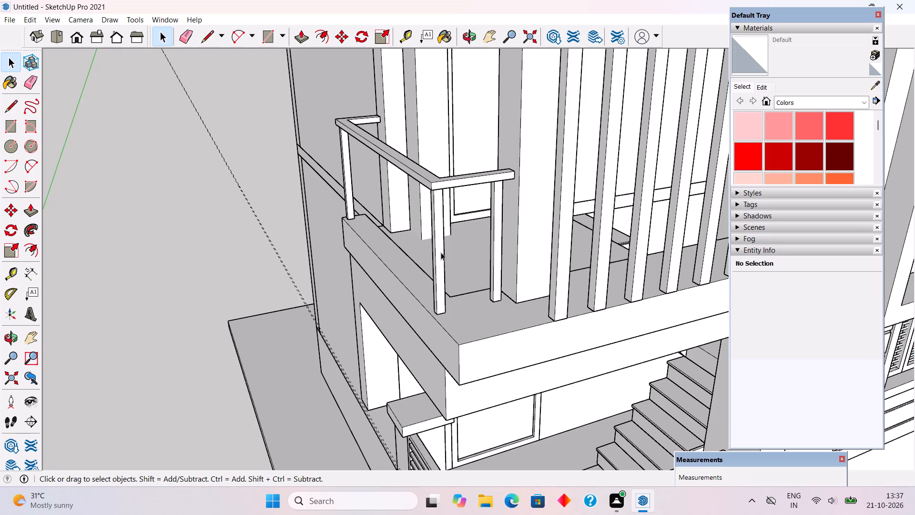
Copy the handrail group straight down 7.5" as a second rail across the posts.
{"action": "middle_click_drag", "start_coordinate": [529, 213], "coordinate": [640, 196]}
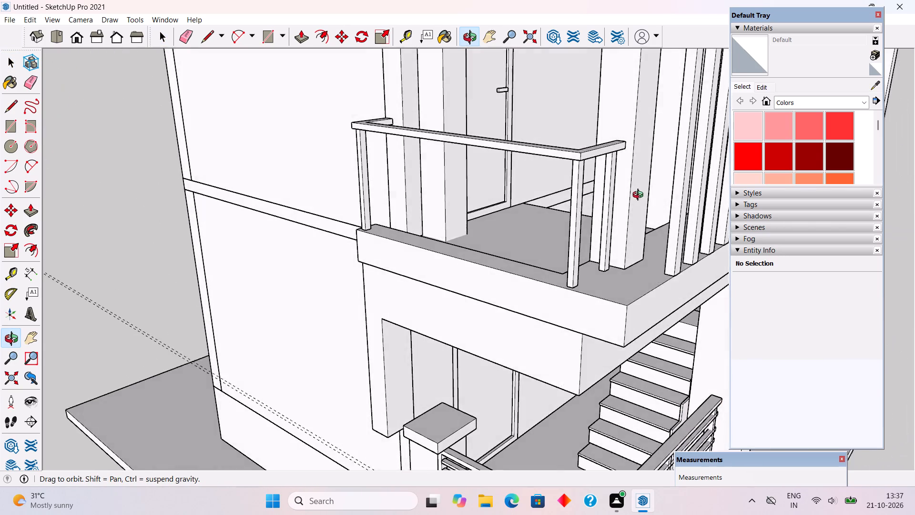
{"action": "middle_click_drag", "start_coordinate": [640, 196], "coordinate": [609, 181]}
{"action": "scroll", "coordinate": [550, 141], "scroll_direction": "up", "scroll_amount": 2}
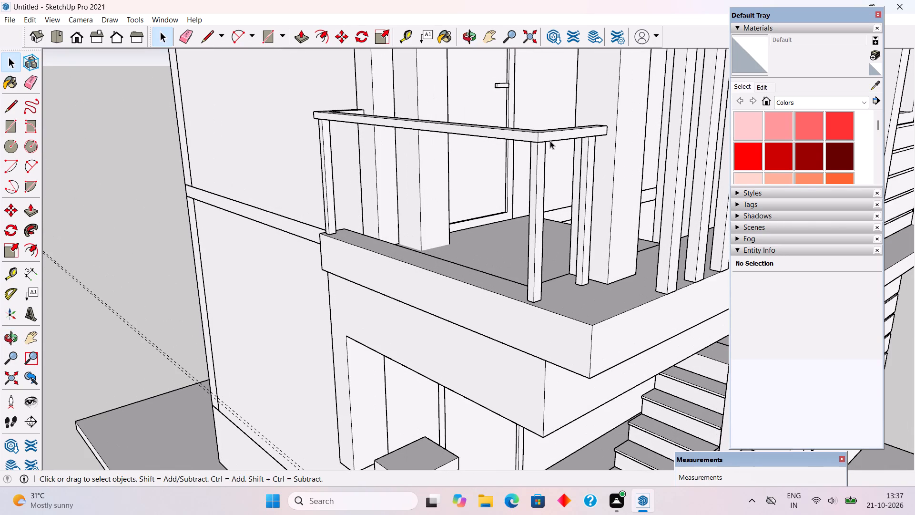
{"action": "left_click", "coordinate": [549, 139]}
{"action": "scroll", "coordinate": [551, 144], "scroll_direction": "up", "scroll_amount": 1}
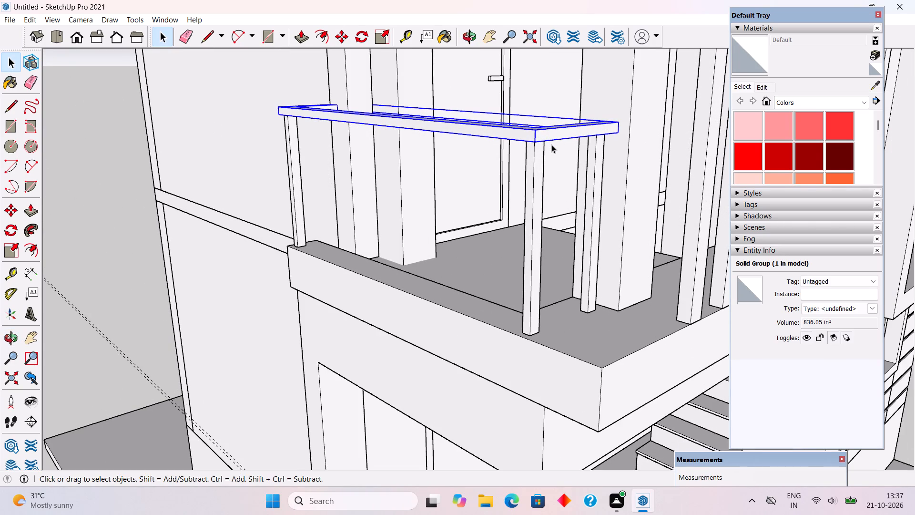
{"action": "key", "text": "m"}
{"action": "left_click", "coordinate": [619, 136]}
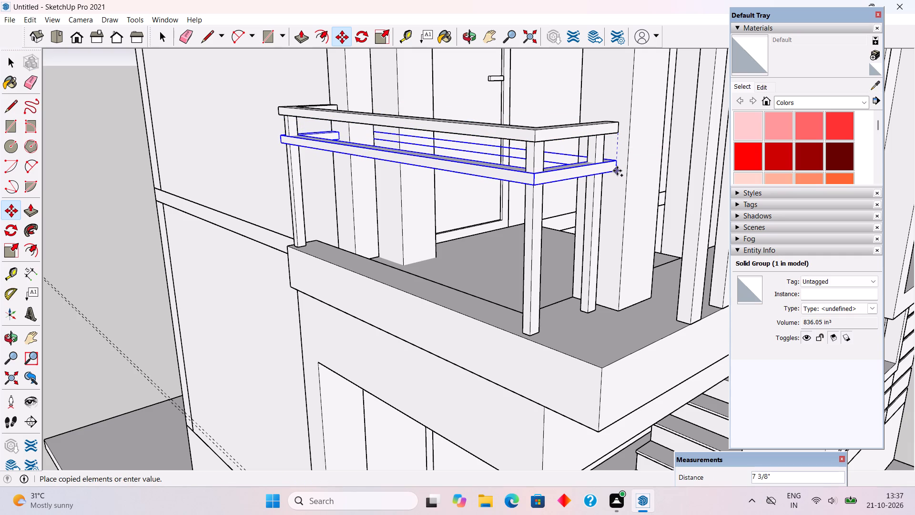
{"action": "type", "text": "7.5\""}
{"action": "key", "text": "Return"}
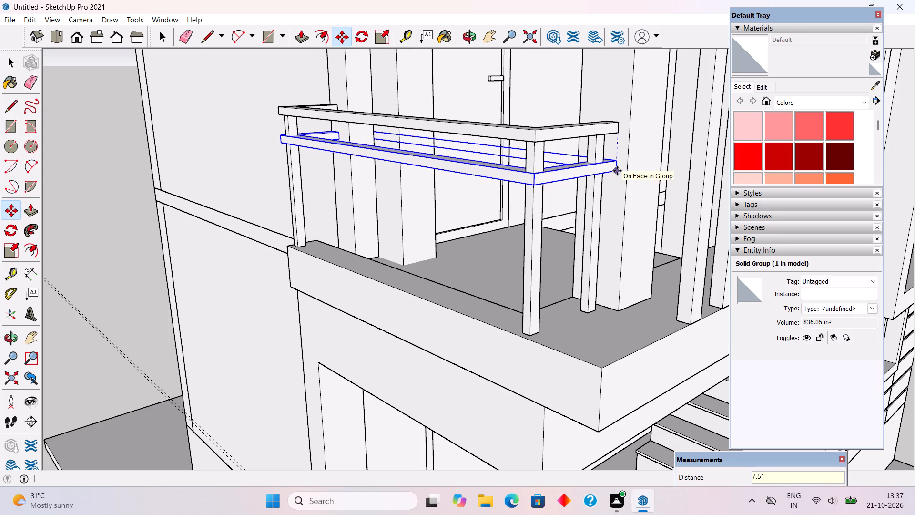
{"action": "key", "text": "space"}
Open the lower rail's group for editing and push its top face down 0.5".
{"action": "scroll", "coordinate": [579, 154], "scroll_direction": "up", "scroll_amount": 6}
{"action": "scroll", "coordinate": [585, 159], "scroll_direction": "down", "scroll_amount": 2}
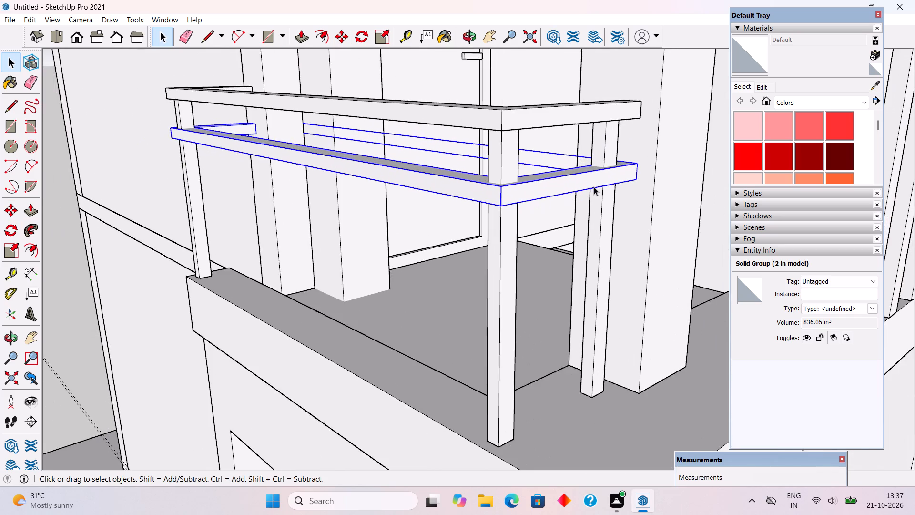
{"action": "scroll", "coordinate": [594, 187], "scroll_direction": "up", "scroll_amount": 4}
{"action": "triple_click", "coordinate": [579, 166]}
{"action": "middle_click_drag", "start_coordinate": [575, 174], "coordinate": [558, 246]}
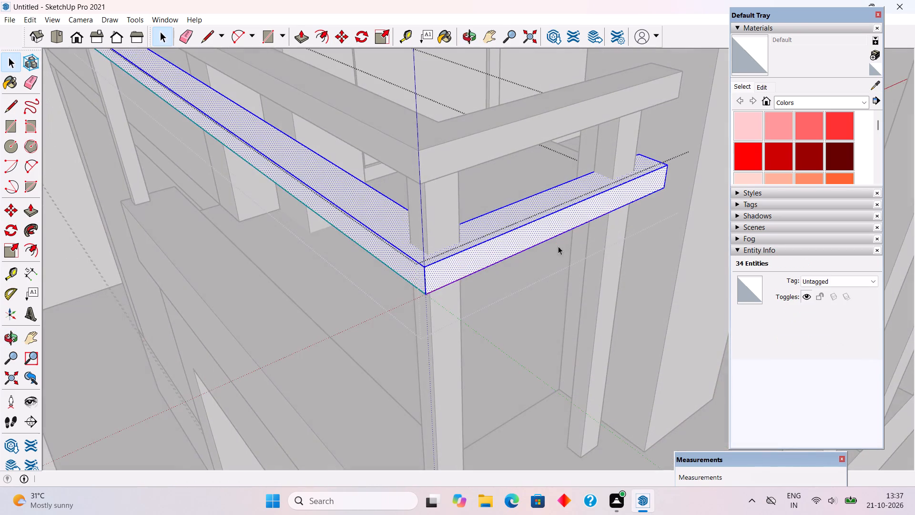
{"action": "scroll", "coordinate": [551, 212], "scroll_direction": "up", "scroll_amount": 5}
{"action": "key", "text": "p"}
{"action": "left_click", "coordinate": [559, 203]}
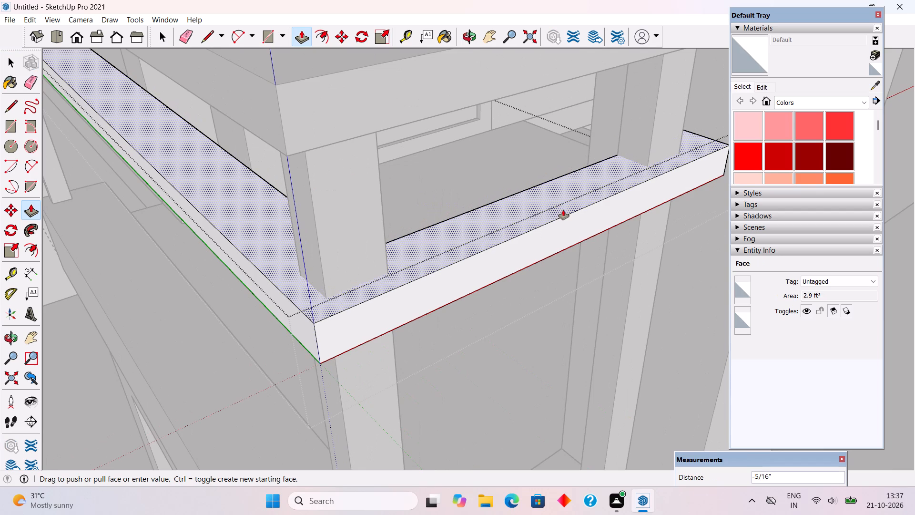
{"action": "type", "text": ".5\""}
{"action": "key", "text": "Return"}
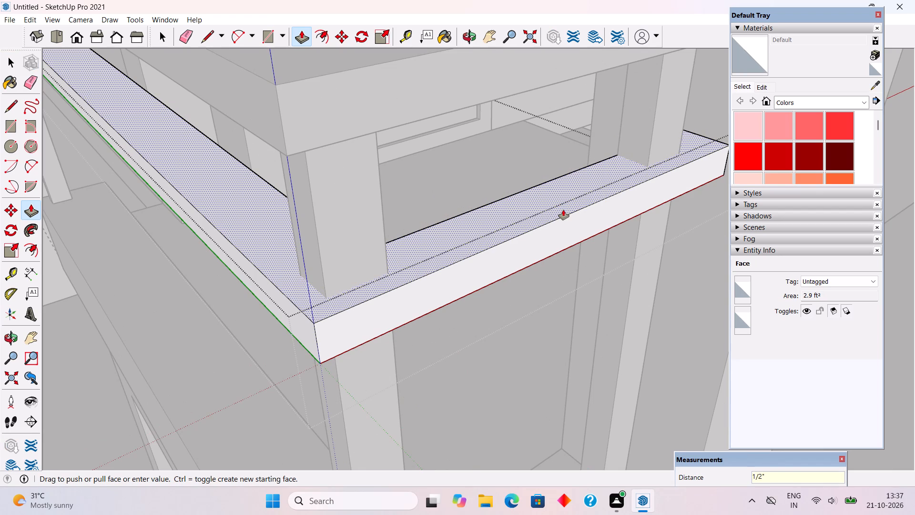
Push the lower rail's underside face up 0.3" and close the group.
{"action": "scroll", "coordinate": [537, 321], "scroll_direction": "down", "scroll_amount": 7}
{"action": "middle_click_drag", "start_coordinate": [531, 346], "coordinate": [528, 275]}
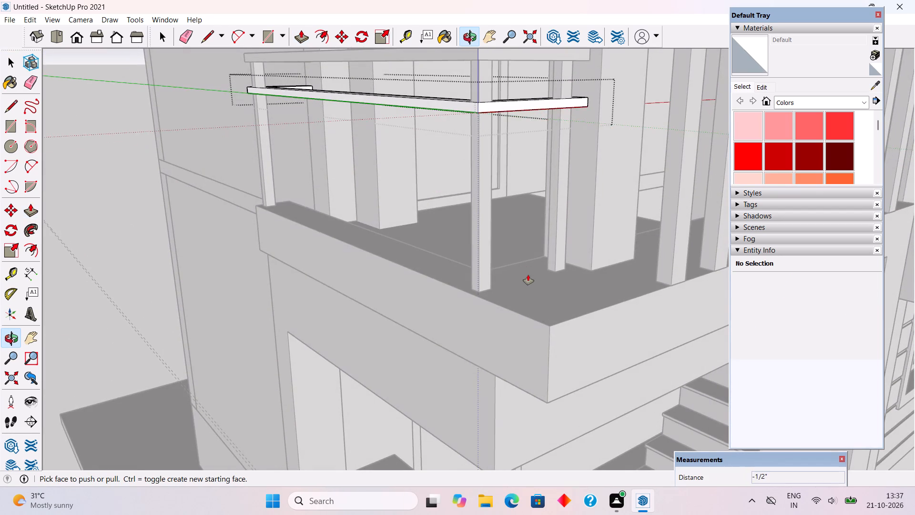
{"action": "scroll", "coordinate": [528, 275], "scroll_direction": "down", "scroll_amount": 4}
{"action": "middle_click_drag", "start_coordinate": [505, 227], "coordinate": [488, 144]}
{"action": "scroll", "coordinate": [489, 74], "scroll_direction": "up", "scroll_amount": 4}
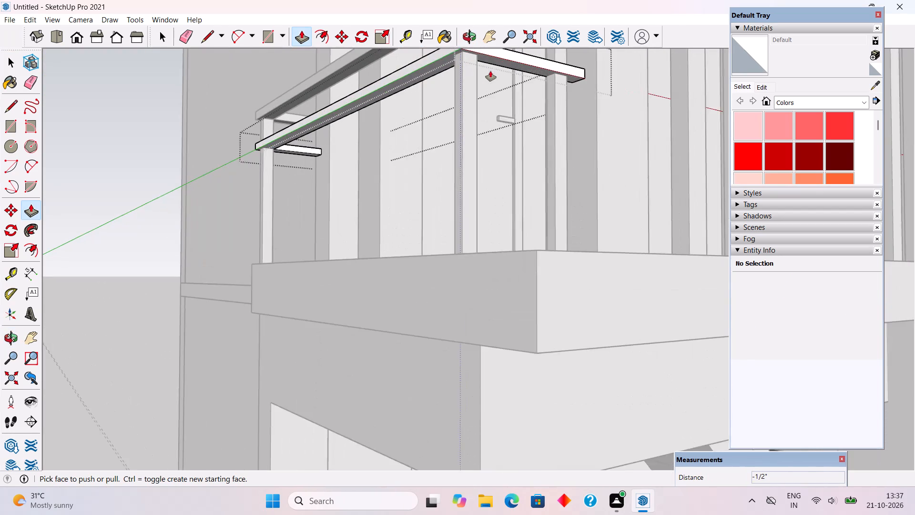
{"action": "left_click", "coordinate": [502, 59]}
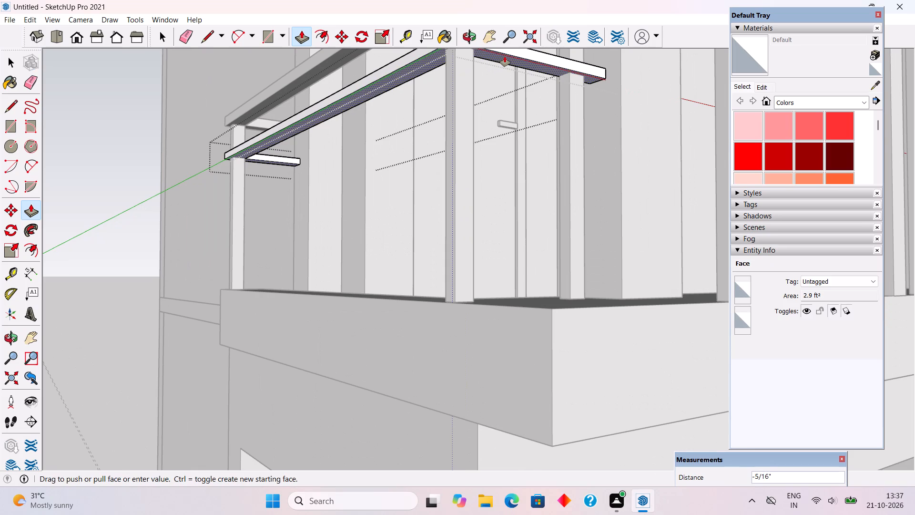
{"action": "key", "text": "period"}
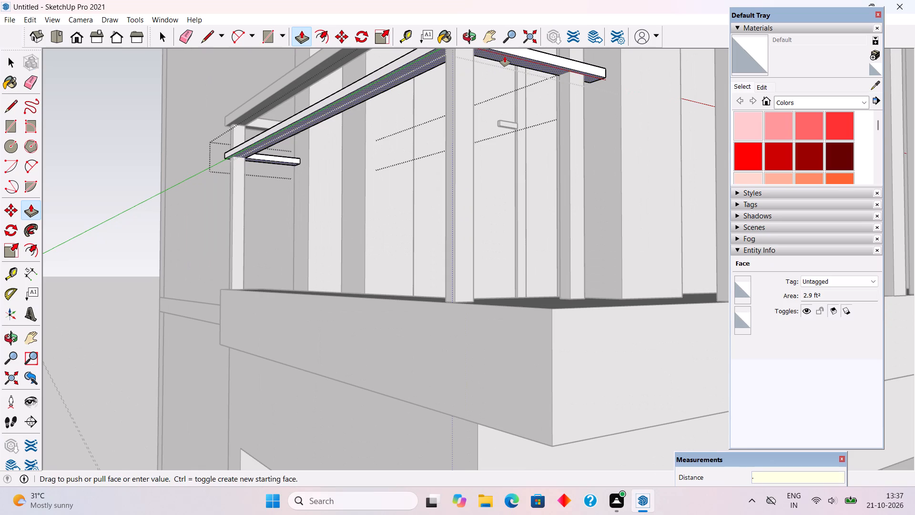
{"action": "type", "text": "3\""}
{"action": "key", "text": "Return"}
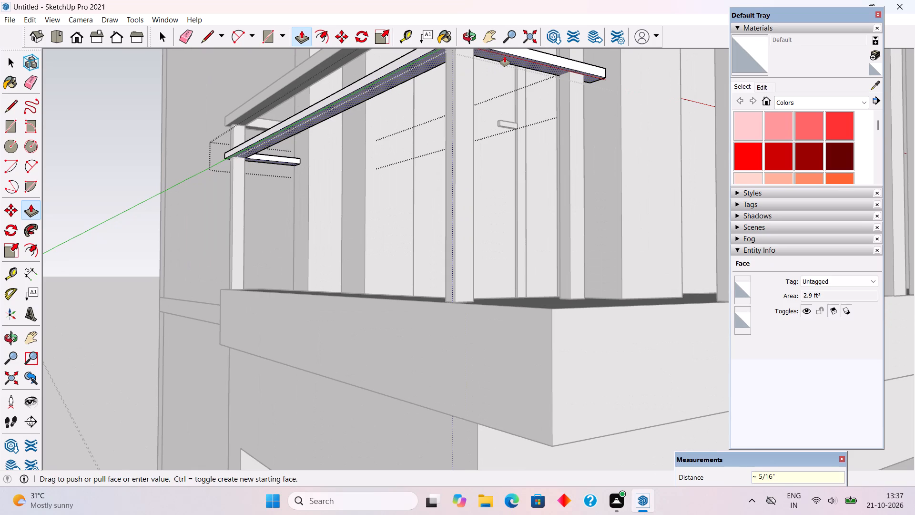
{"action": "key", "text": "space"}
{"action": "scroll", "coordinate": [505, 56], "scroll_direction": "down", "scroll_amount": 6}
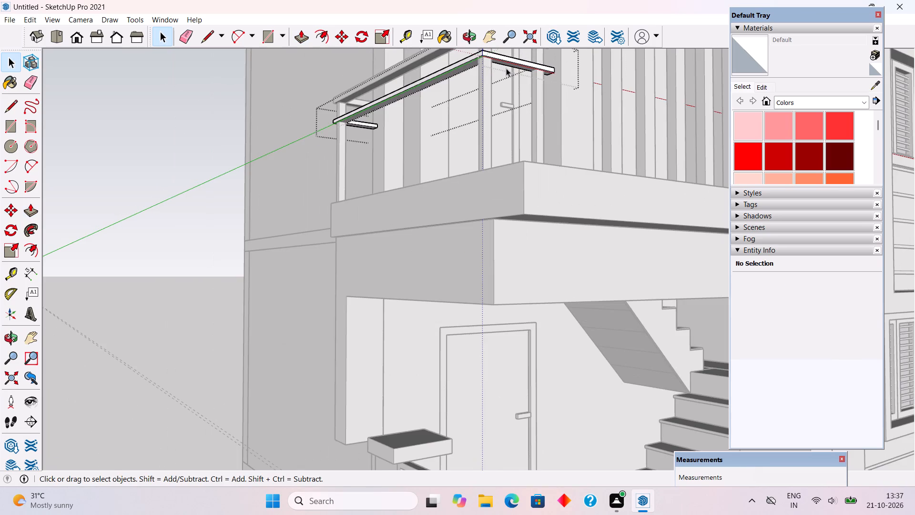
{"action": "scroll", "coordinate": [506, 68], "scroll_direction": "down", "scroll_amount": 5}
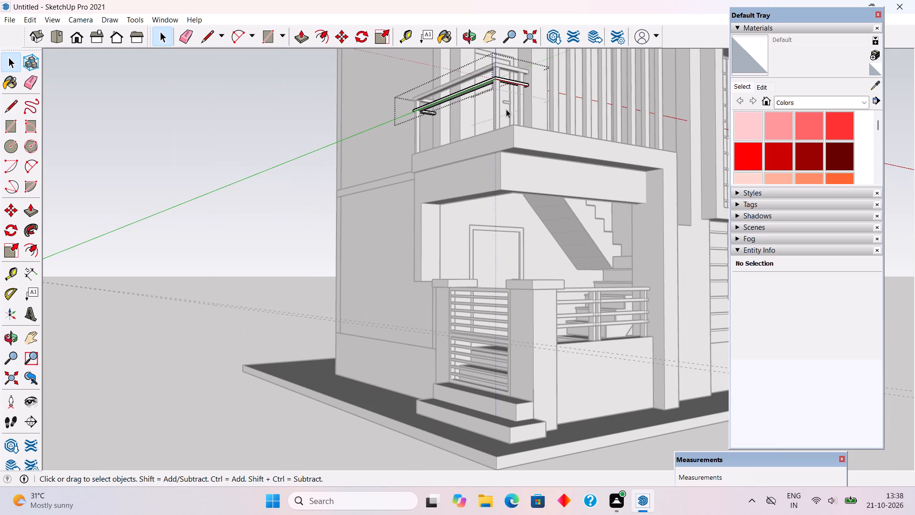
{"action": "scroll", "coordinate": [506, 109], "scroll_direction": "down", "scroll_amount": 4}
{"action": "left_click", "coordinate": [355, 121]}
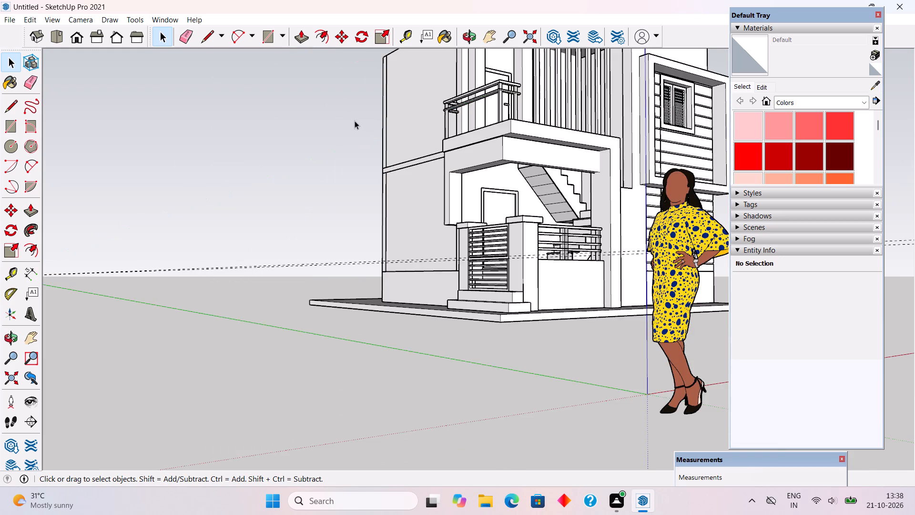
{"action": "middle_click_drag", "start_coordinate": [433, 165], "coordinate": [510, 265]}
{"action": "scroll", "coordinate": [516, 155], "scroll_direction": "up", "scroll_amount": 8}
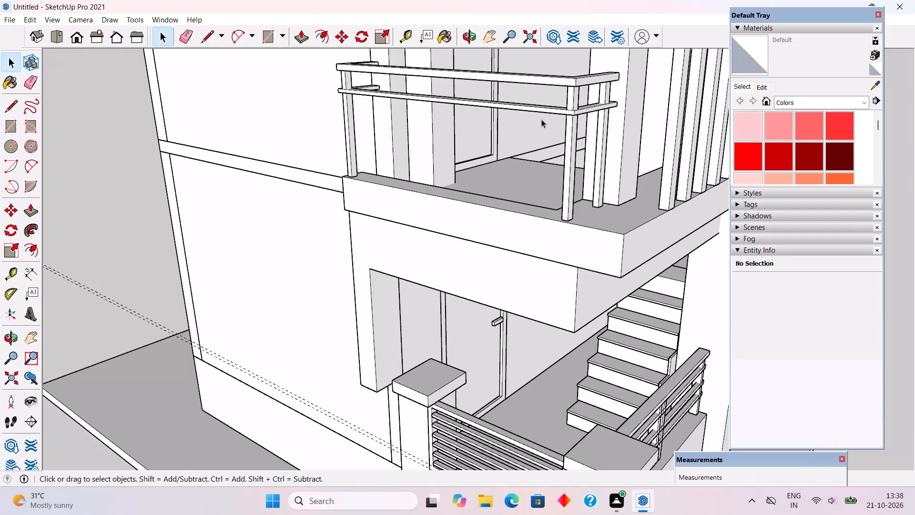
Copy the thin horizontal rail straight down 7 1/2" and repeat it for four copies (x4) down the balcony posts.
{"action": "middle_click_drag", "start_coordinate": [542, 117], "coordinate": [411, 128]}
{"action": "scroll", "coordinate": [392, 128], "scroll_direction": "up", "scroll_amount": 4}
{"action": "left_click", "coordinate": [387, 127]}
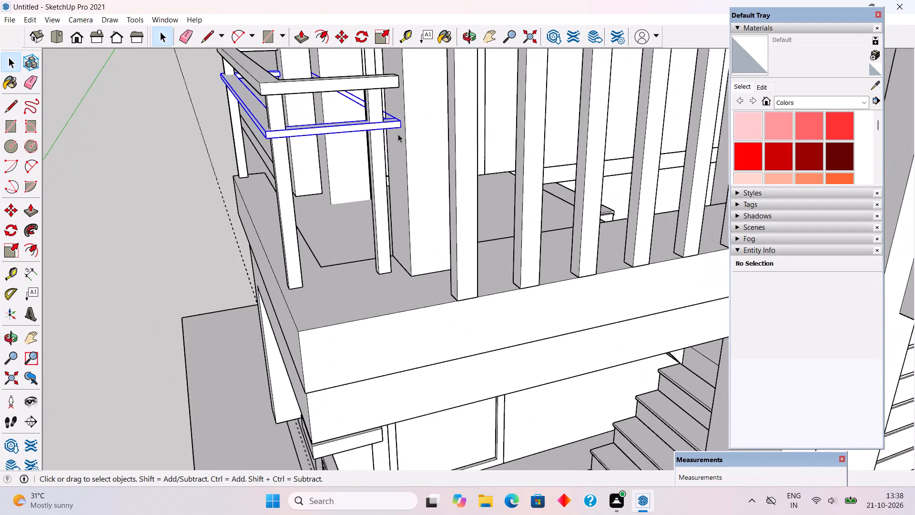
{"action": "scroll", "coordinate": [398, 134], "scroll_direction": "up", "scroll_amount": 5}
{"action": "key", "text": "m"}
{"action": "left_click", "coordinate": [405, 123]}
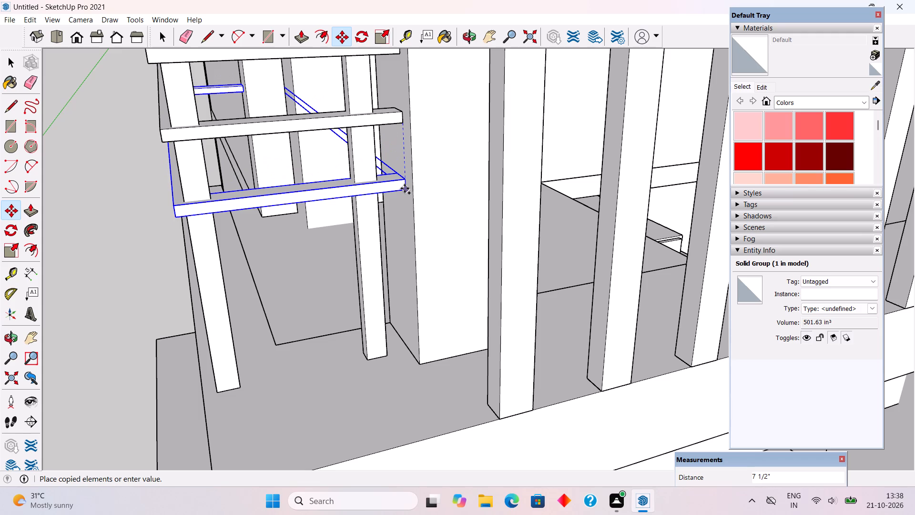
{"action": "left_click", "coordinate": [405, 189]}
{"action": "key", "text": "x"}
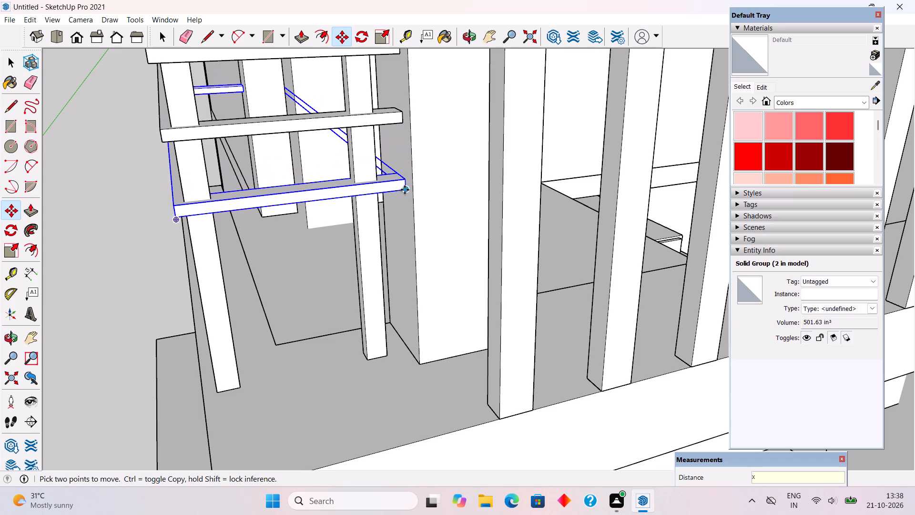
{"action": "key", "text": "4"}
{"action": "key", "text": "Return"}
{"action": "key", "text": "space"}
Delete the lowest rail copy, which lies at the balcony slab's floor level.
{"action": "scroll", "coordinate": [405, 190], "scroll_direction": "down", "scroll_amount": 5}
{"action": "middle_click_drag", "start_coordinate": [411, 275], "coordinate": [446, 254]}
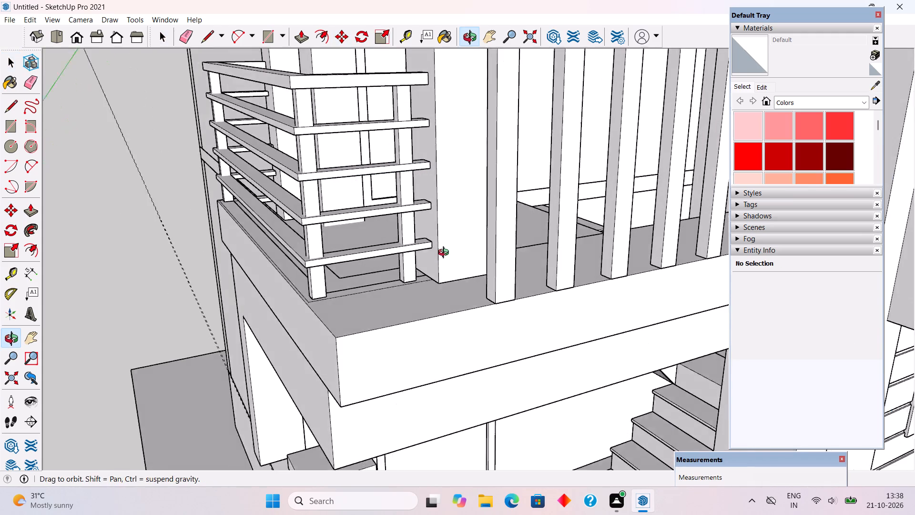
{"action": "middle_click_drag", "start_coordinate": [446, 254], "coordinate": [450, 254]}
{"action": "scroll", "coordinate": [366, 294], "scroll_direction": "up", "scroll_amount": 4}
{"action": "left_click", "coordinate": [366, 294]}
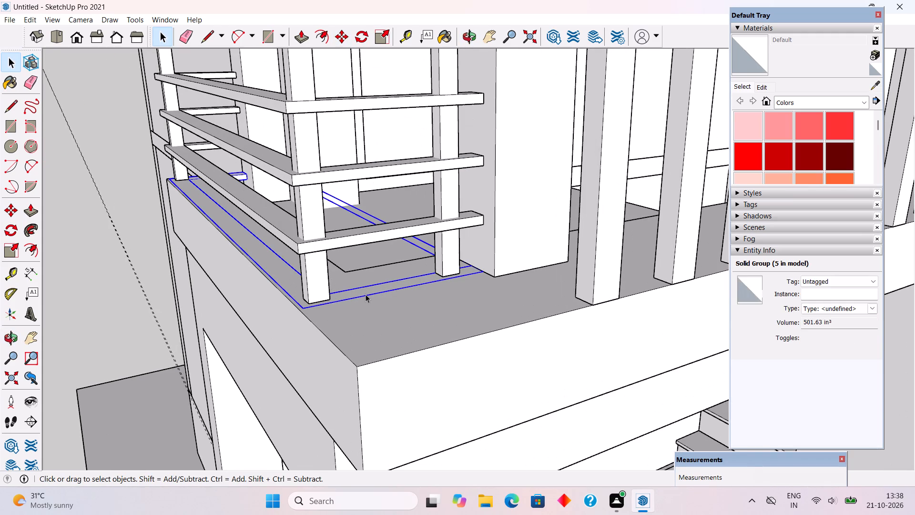
{"action": "key", "text": "Delete"}
Examine the balcony's end railing close up and against the whole house from its side.
{"action": "scroll", "coordinate": [366, 294], "scroll_direction": "down", "scroll_amount": 5}
{"action": "middle_click_drag", "start_coordinate": [377, 287], "coordinate": [416, 241]}
{"action": "scroll", "coordinate": [407, 230], "scroll_direction": "down", "scroll_amount": 3}
{"action": "scroll", "coordinate": [431, 278], "scroll_direction": "down", "scroll_amount": 3}
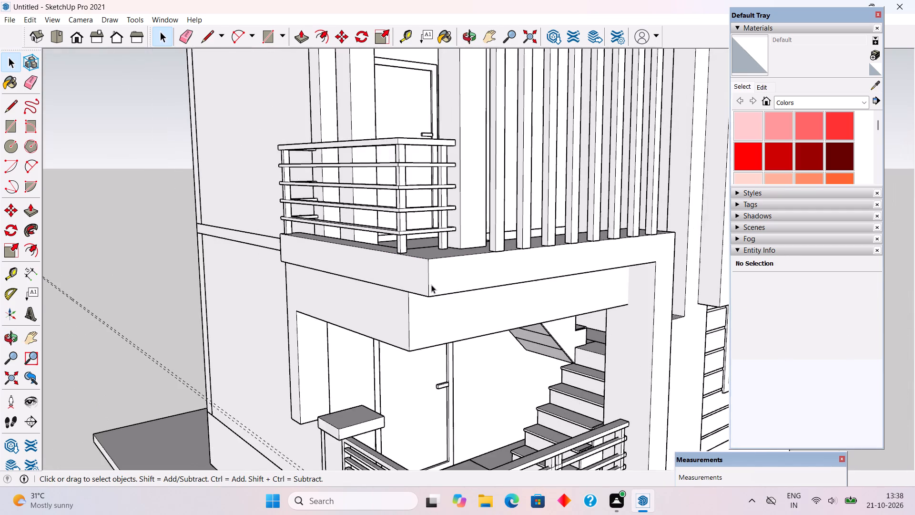
{"action": "scroll", "coordinate": [431, 285], "scroll_direction": "down", "scroll_amount": 8}
{"action": "middle_click_drag", "start_coordinate": [460, 263], "coordinate": [607, 247]}
{"action": "scroll", "coordinate": [607, 254], "scroll_direction": "down", "scroll_amount": 1}
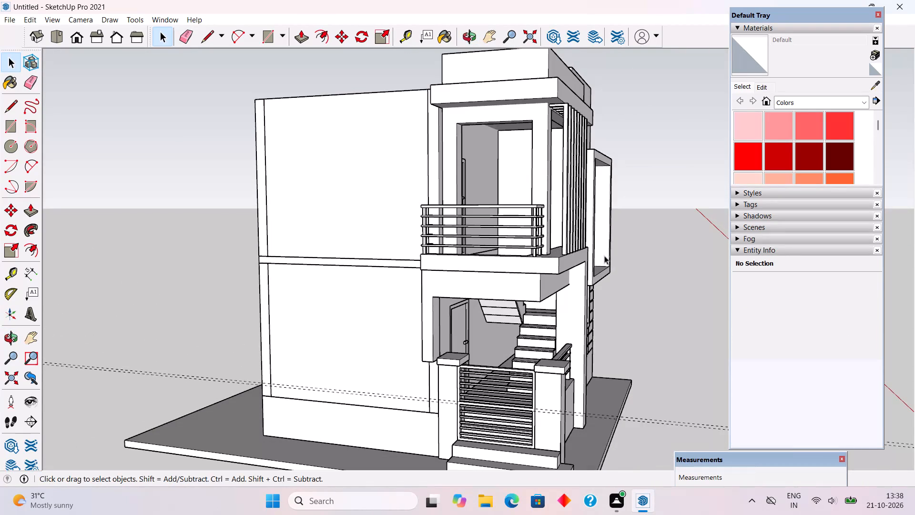
{"action": "scroll", "coordinate": [666, 287], "scroll_direction": "up", "scroll_amount": 1}
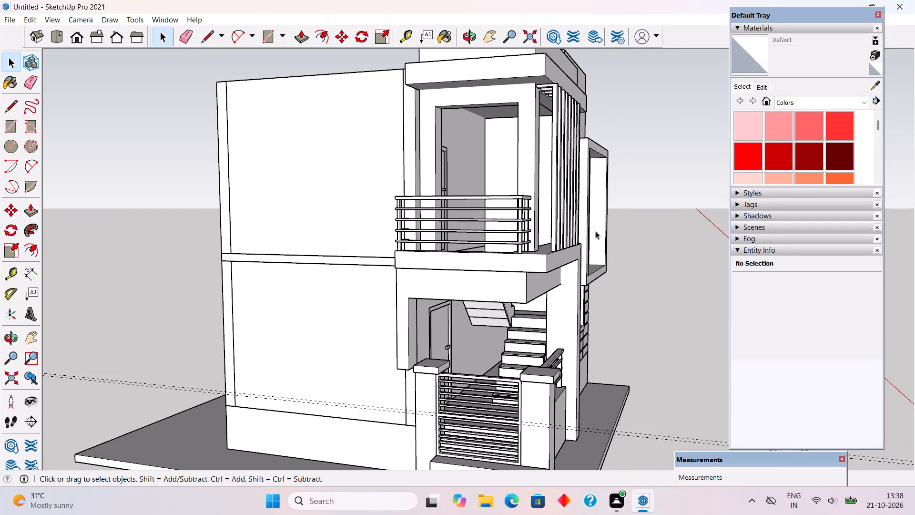
{"action": "scroll", "coordinate": [592, 227], "scroll_direction": "up", "scroll_amount": 1}
Select all eight vertical slats along the balcony's front edge and make them one group.
{"action": "middle_click_drag", "start_coordinate": [566, 221], "coordinate": [210, 260]}
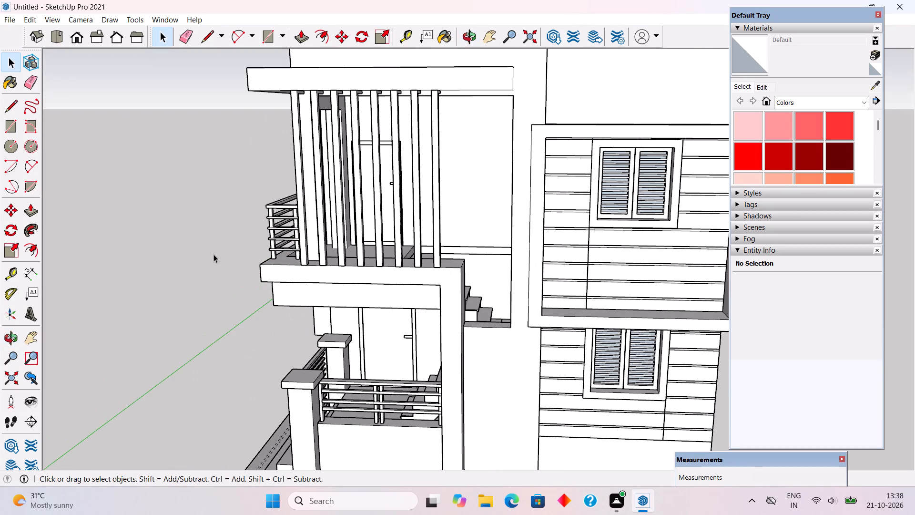
{"action": "middle_click_drag", "start_coordinate": [210, 242], "coordinate": [62, 245]}
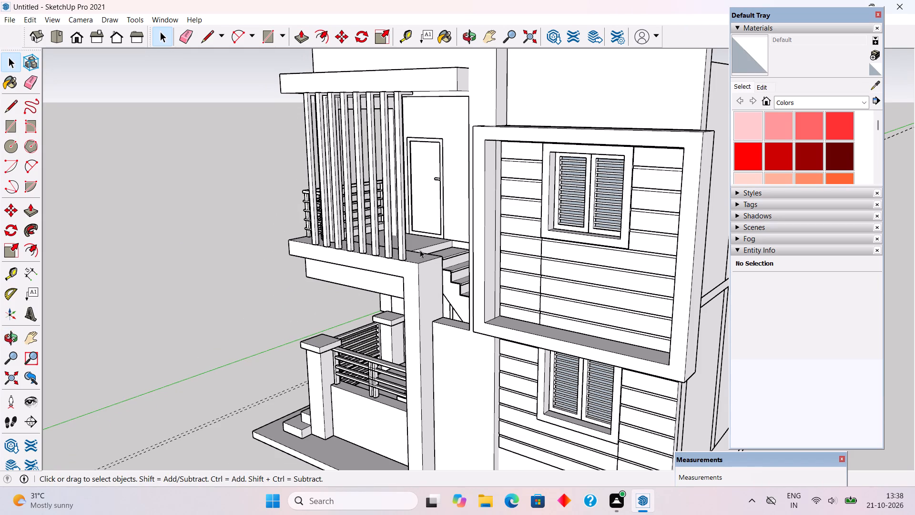
{"action": "middle_click_drag", "start_coordinate": [347, 322], "coordinate": [522, 321]}
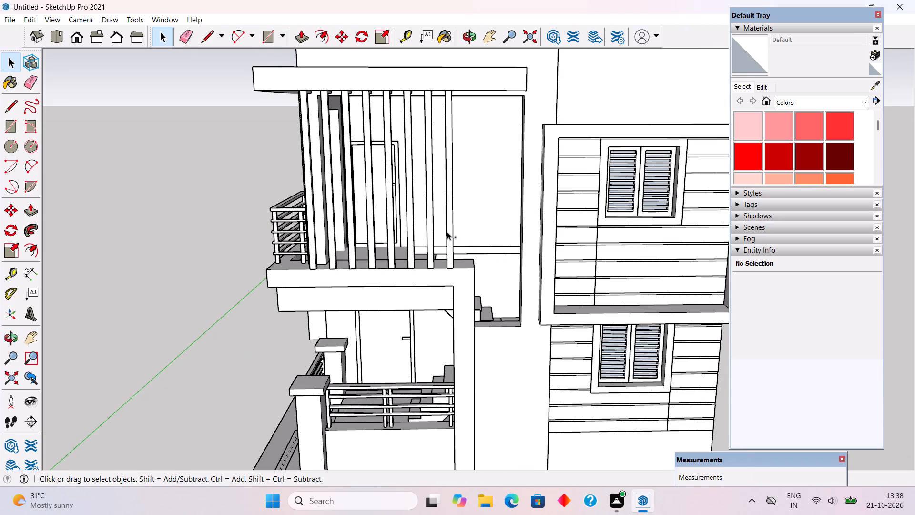
{"action": "left_click", "coordinate": [449, 235], "text": "ctrl"}
{"action": "left_click", "coordinate": [431, 252], "text": "ctrl"}
{"action": "left_click", "coordinate": [409, 256], "text": "ctrl"}
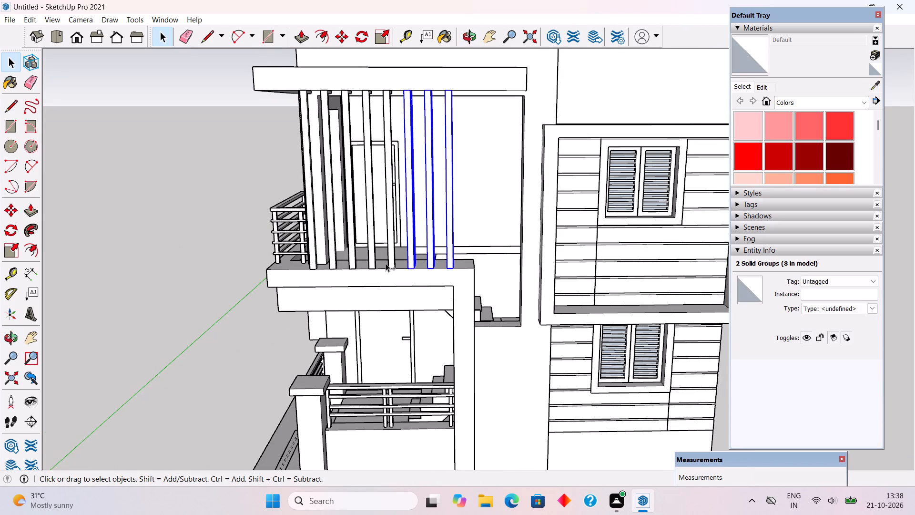
{"action": "left_click", "coordinate": [391, 258], "text": "ctrl"}
{"action": "left_click", "coordinate": [370, 255], "text": "ctrl"}
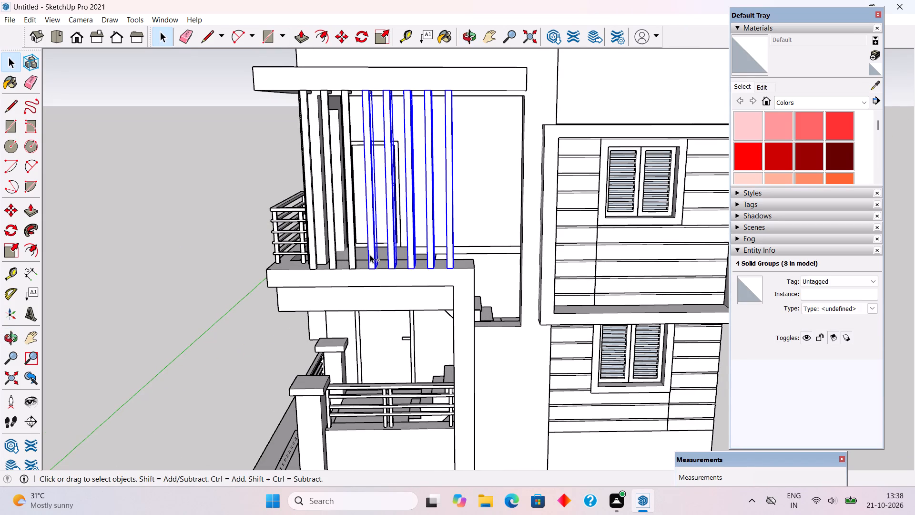
{"action": "left_click", "coordinate": [354, 259], "text": "ctrl"}
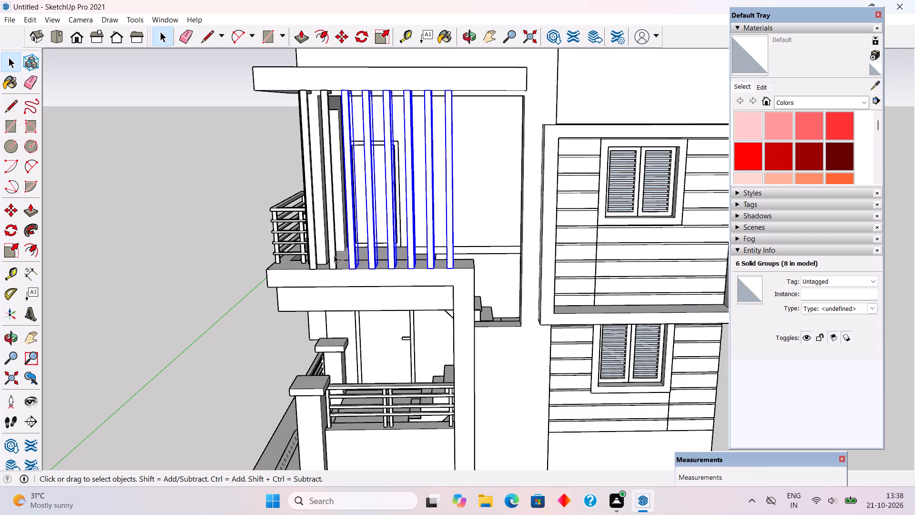
{"action": "left_click", "coordinate": [334, 255], "text": "ctrl"}
{"action": "left_click", "coordinate": [312, 238], "text": "ctrl"}
{"action": "right_click", "coordinate": [312, 238], "text": "ctrl"}
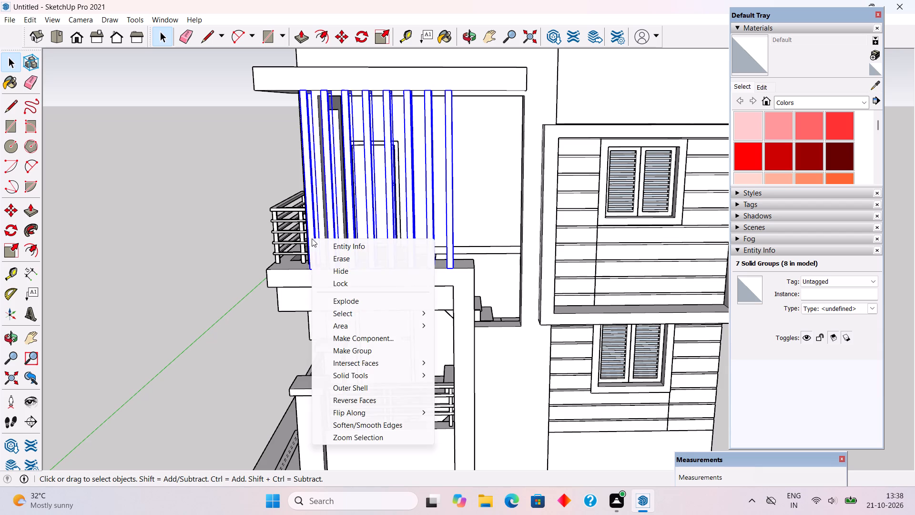
{"action": "left_click", "coordinate": [344, 350]}
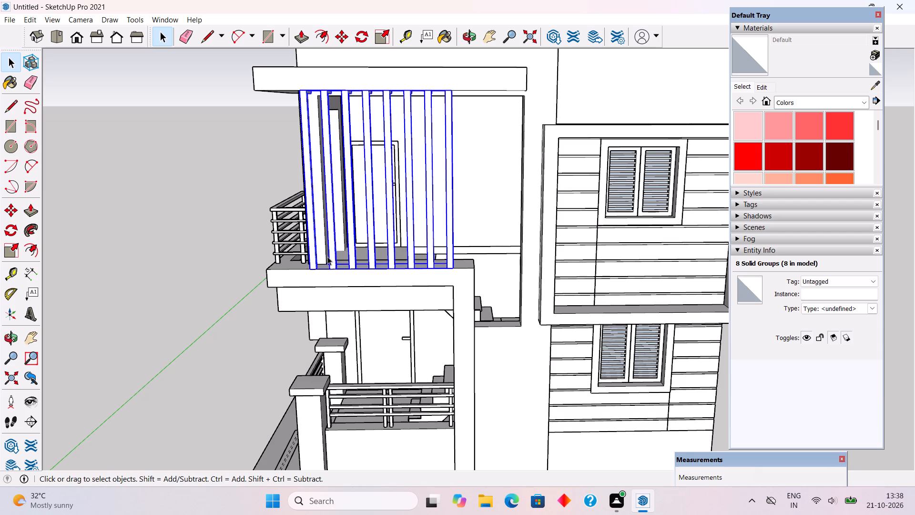
Hide the group of vertical slats.
{"action": "right_click", "coordinate": [332, 258]}
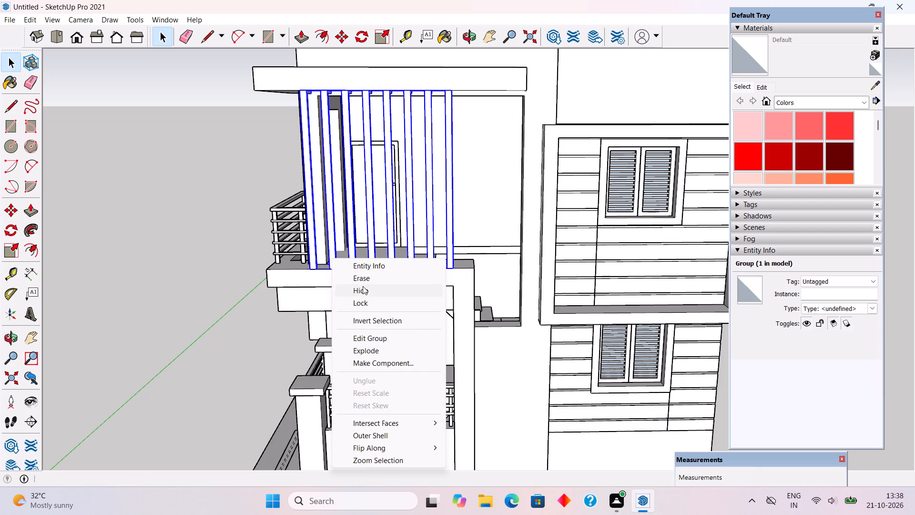
{"action": "left_click", "coordinate": [363, 286]}
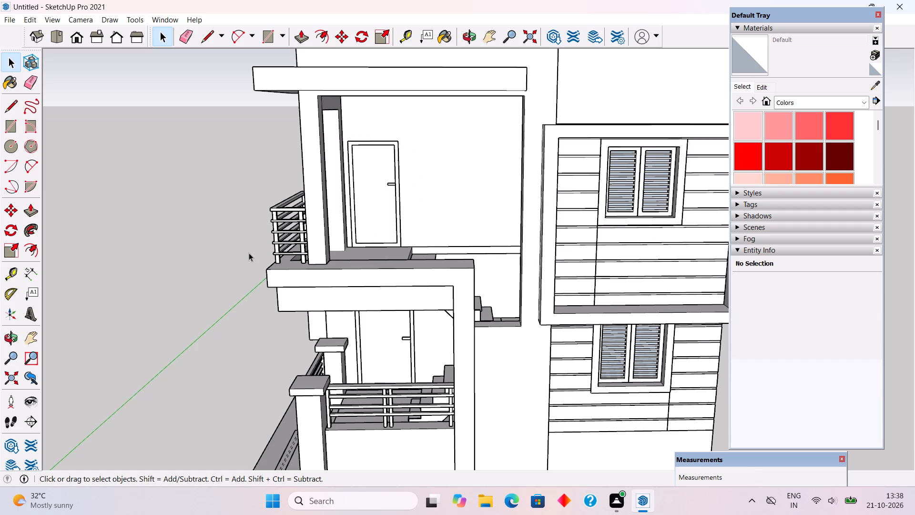
Open the front wall's group and pull the balcony corner column's inner side face 3' 7" toward the staircase opening.
{"action": "middle_click_drag", "start_coordinate": [398, 227], "coordinate": [261, 291]}
{"action": "scroll", "coordinate": [354, 229], "scroll_direction": "up", "scroll_amount": 3}
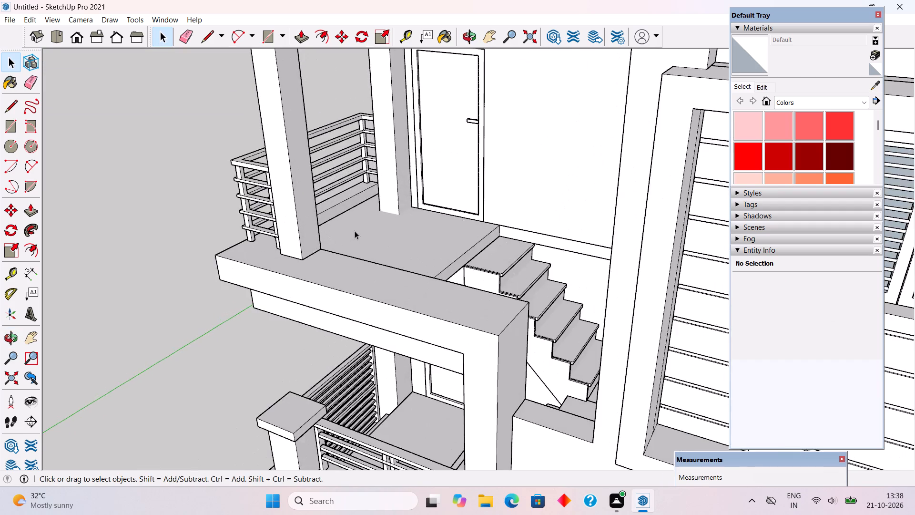
{"action": "scroll", "coordinate": [355, 231], "scroll_direction": "up", "scroll_amount": 5}
{"action": "triple_click", "coordinate": [308, 214]}
{"action": "scroll", "coordinate": [308, 213], "scroll_direction": "down", "scroll_amount": 10}
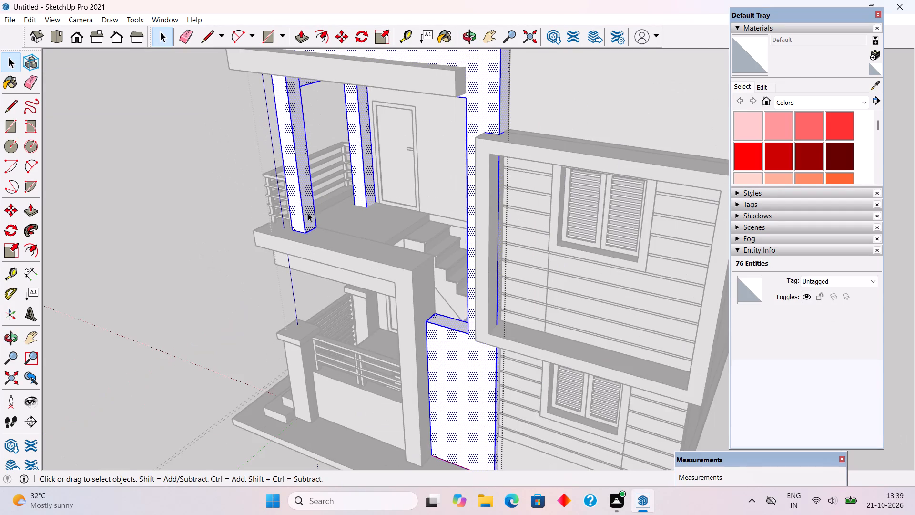
{"action": "scroll", "coordinate": [315, 130], "scroll_direction": "up", "scroll_amount": 3}
{"action": "middle_click_drag", "start_coordinate": [315, 128], "coordinate": [322, 90]}
{"action": "scroll", "coordinate": [322, 90], "scroll_direction": "down", "scroll_amount": 4}
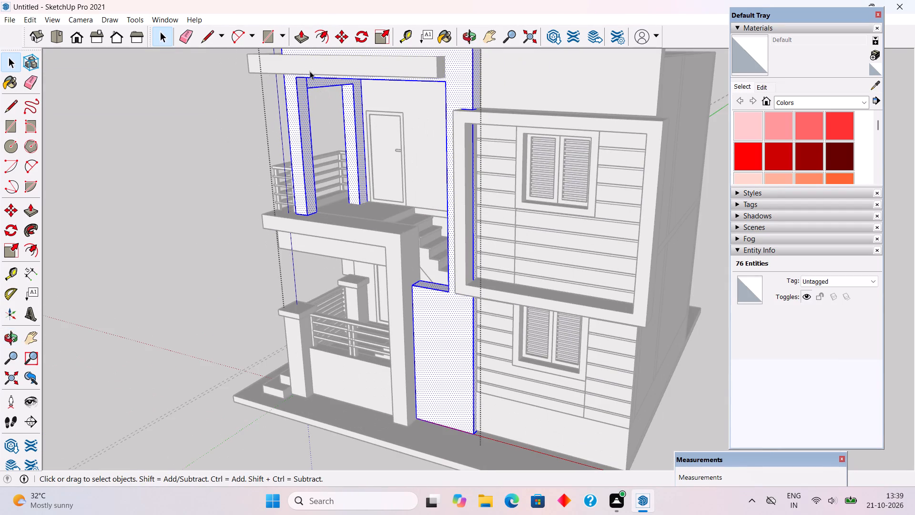
{"action": "scroll", "coordinate": [310, 71], "scroll_direction": "up", "scroll_amount": 3}
{"action": "middle_click_drag", "start_coordinate": [314, 126], "coordinate": [308, 54]}
{"action": "scroll", "coordinate": [308, 108], "scroll_direction": "up", "scroll_amount": 3}
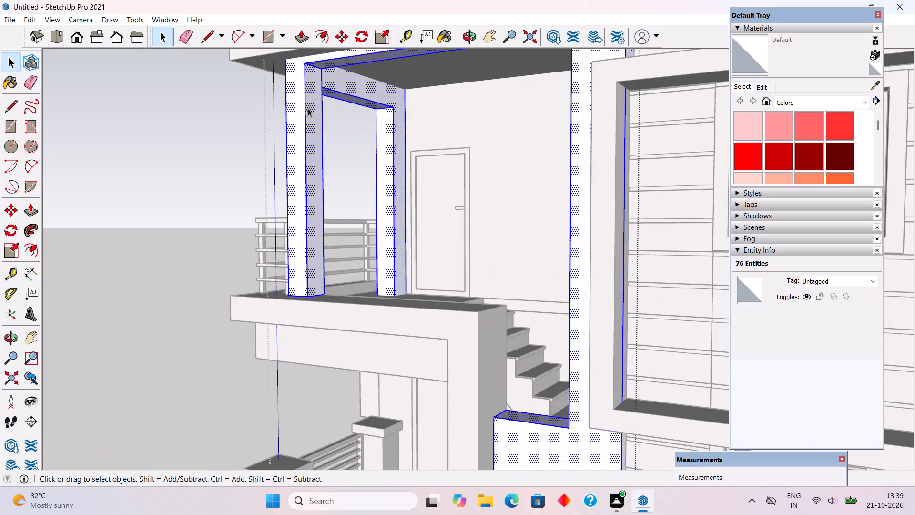
{"action": "left_click", "coordinate": [309, 109]}
{"action": "key", "text": "p"}
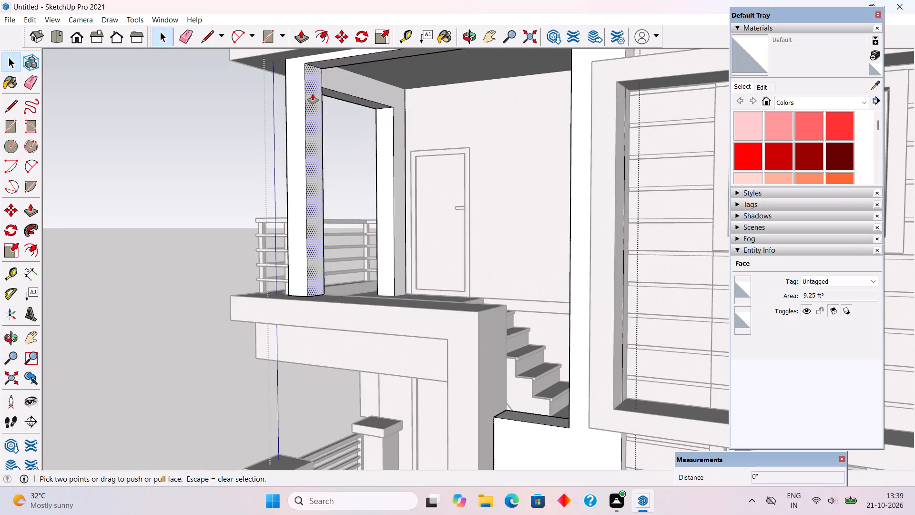
{"action": "left_click", "coordinate": [316, 101]}
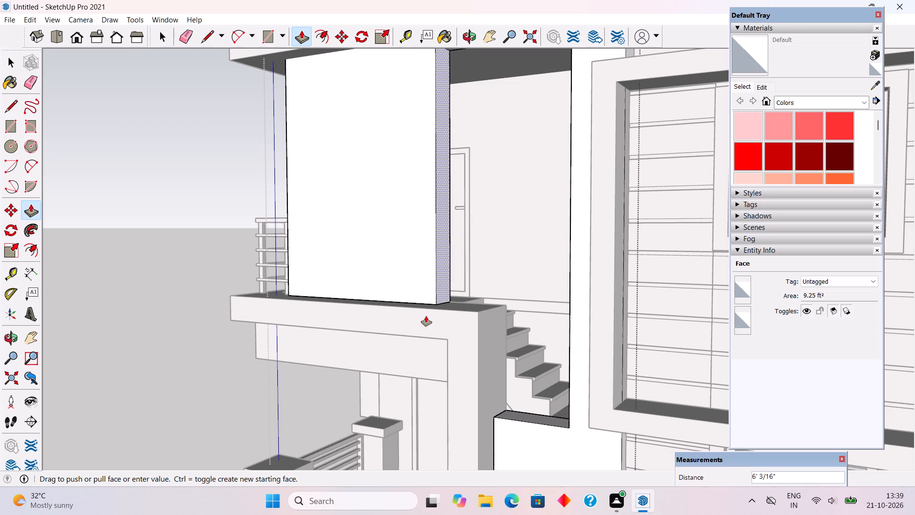
{"action": "middle_click_drag", "start_coordinate": [465, 267], "coordinate": [664, 310]}
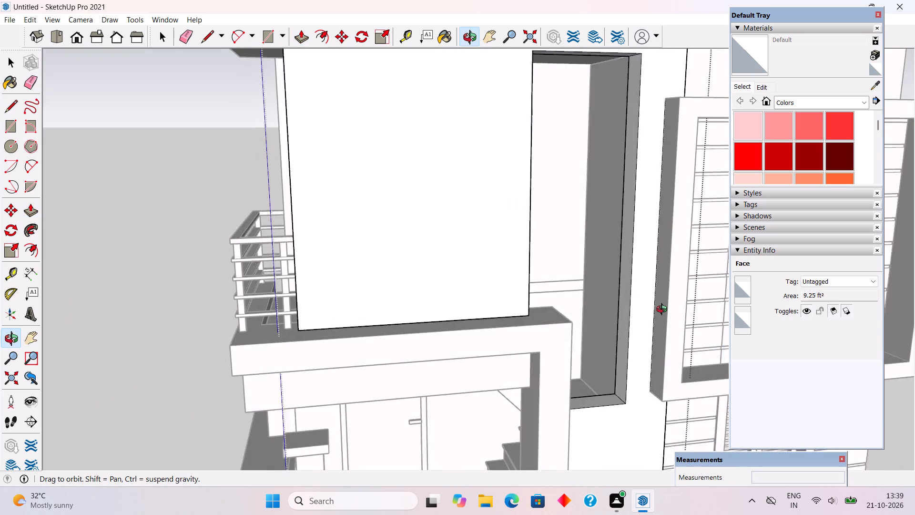
{"action": "middle_click_drag", "start_coordinate": [664, 310], "coordinate": [669, 322]}
{"action": "middle_click_drag", "start_coordinate": [399, 290], "coordinate": [667, 330]}
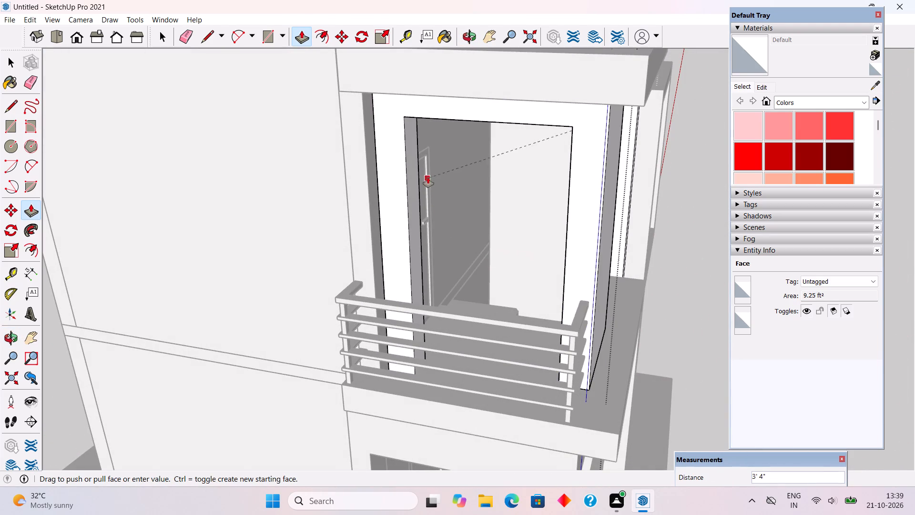
{"action": "left_click", "coordinate": [431, 174]}
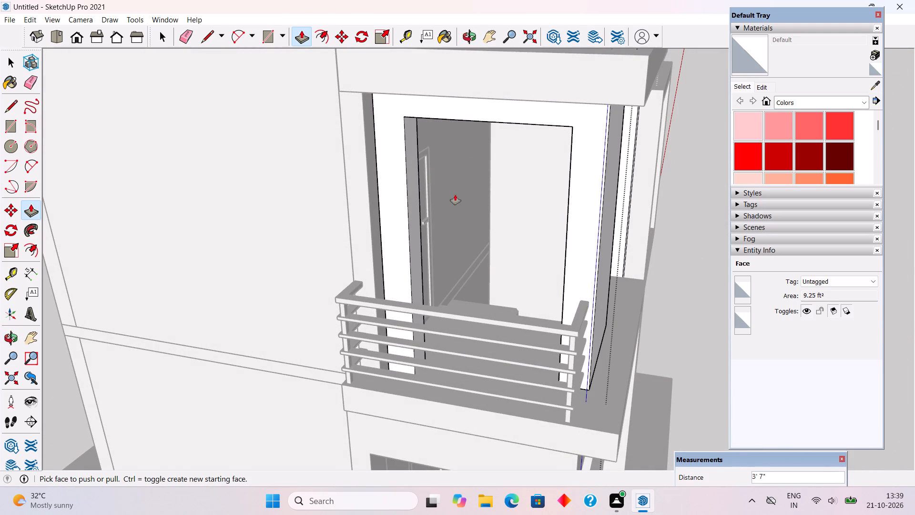
Pull the same side face of the widened column about a further 3' 7" toward the staircase opening.
{"action": "middle_click_drag", "start_coordinate": [539, 247], "coordinate": [283, 185]}
{"action": "scroll", "coordinate": [299, 219], "scroll_direction": "down", "scroll_amount": 4}
{"action": "scroll", "coordinate": [307, 259], "scroll_direction": "down", "scroll_amount": 3}
{"action": "middle_click_drag", "start_coordinate": [380, 205], "coordinate": [224, 180]}
{"action": "scroll", "coordinate": [382, 183], "scroll_direction": "up", "scroll_amount": 4}
{"action": "left_click_drag", "start_coordinate": [317, 247], "coordinate": [317, 254]}
{"action": "left_click", "coordinate": [312, 252]}
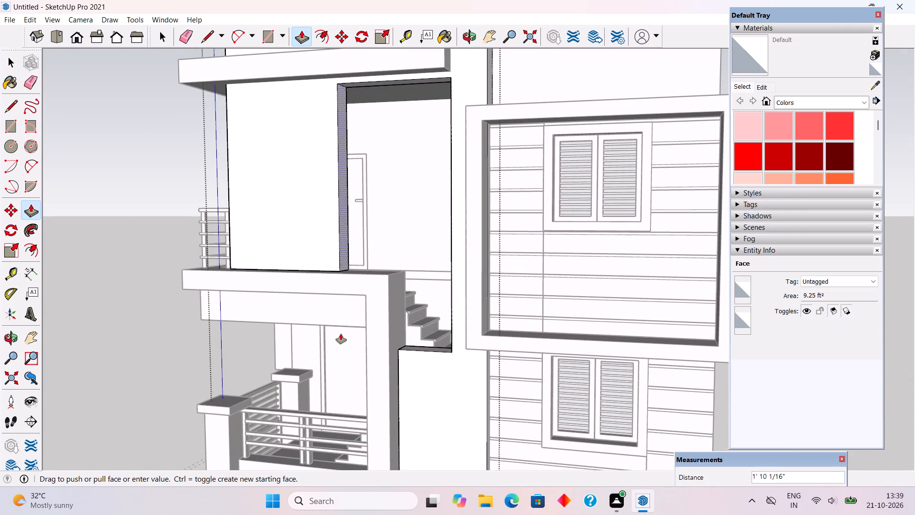
{"action": "left_click", "coordinate": [367, 345]}
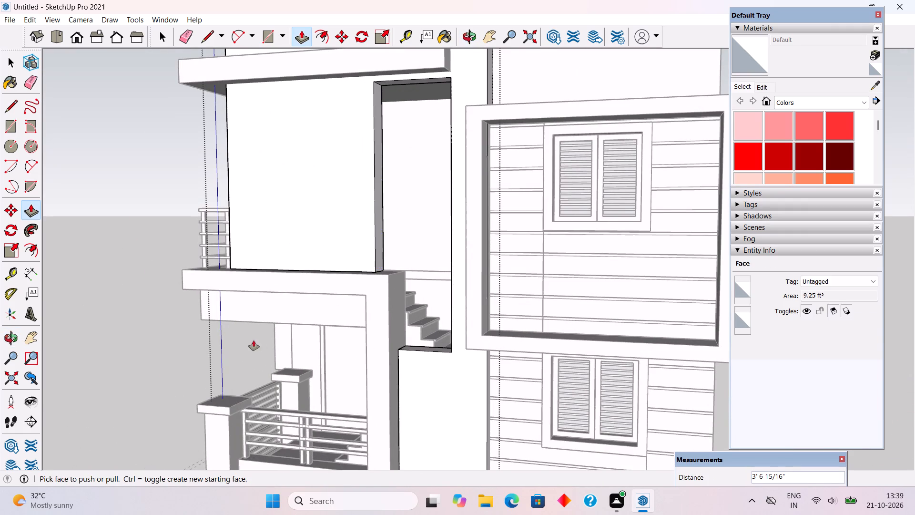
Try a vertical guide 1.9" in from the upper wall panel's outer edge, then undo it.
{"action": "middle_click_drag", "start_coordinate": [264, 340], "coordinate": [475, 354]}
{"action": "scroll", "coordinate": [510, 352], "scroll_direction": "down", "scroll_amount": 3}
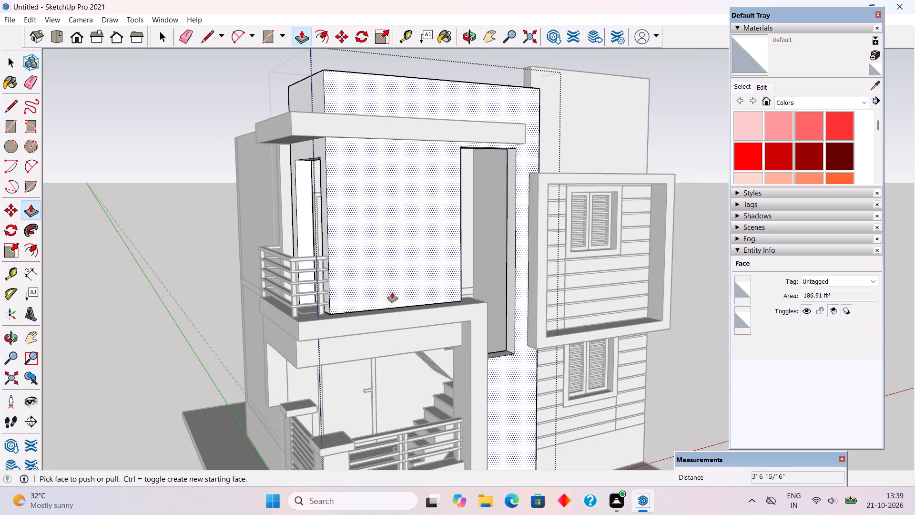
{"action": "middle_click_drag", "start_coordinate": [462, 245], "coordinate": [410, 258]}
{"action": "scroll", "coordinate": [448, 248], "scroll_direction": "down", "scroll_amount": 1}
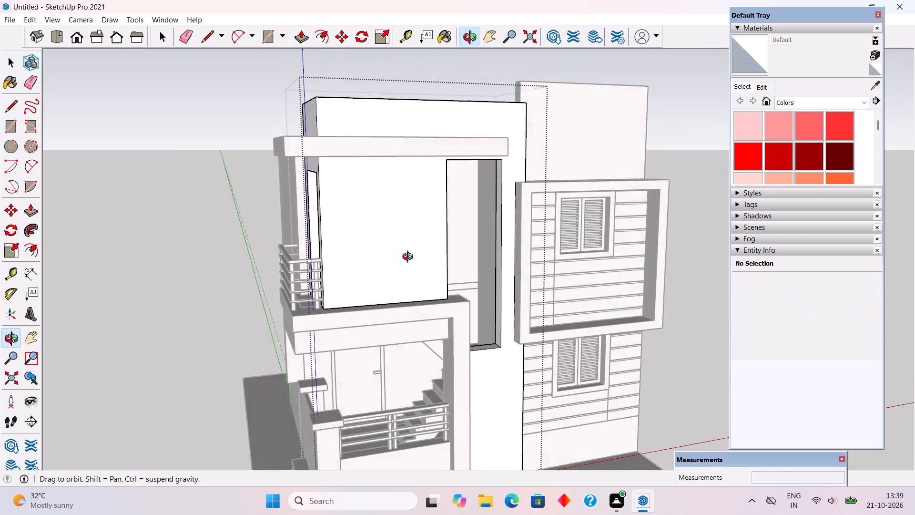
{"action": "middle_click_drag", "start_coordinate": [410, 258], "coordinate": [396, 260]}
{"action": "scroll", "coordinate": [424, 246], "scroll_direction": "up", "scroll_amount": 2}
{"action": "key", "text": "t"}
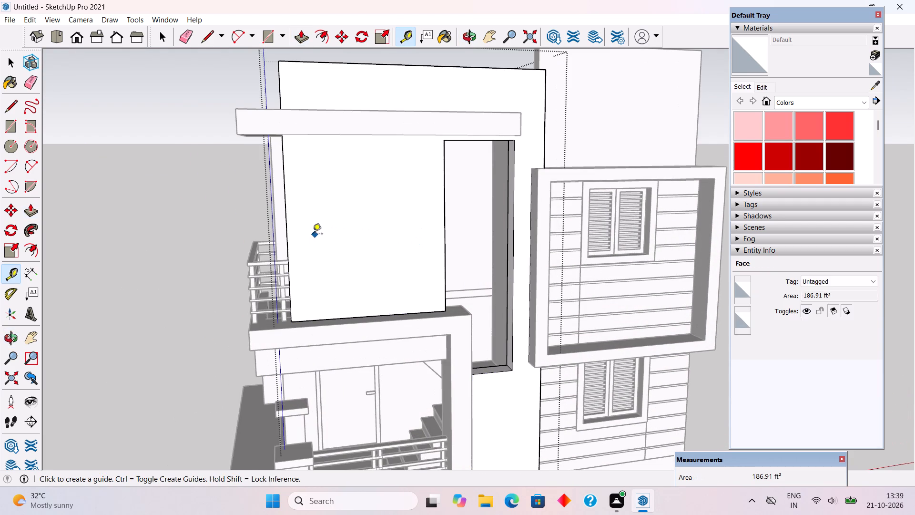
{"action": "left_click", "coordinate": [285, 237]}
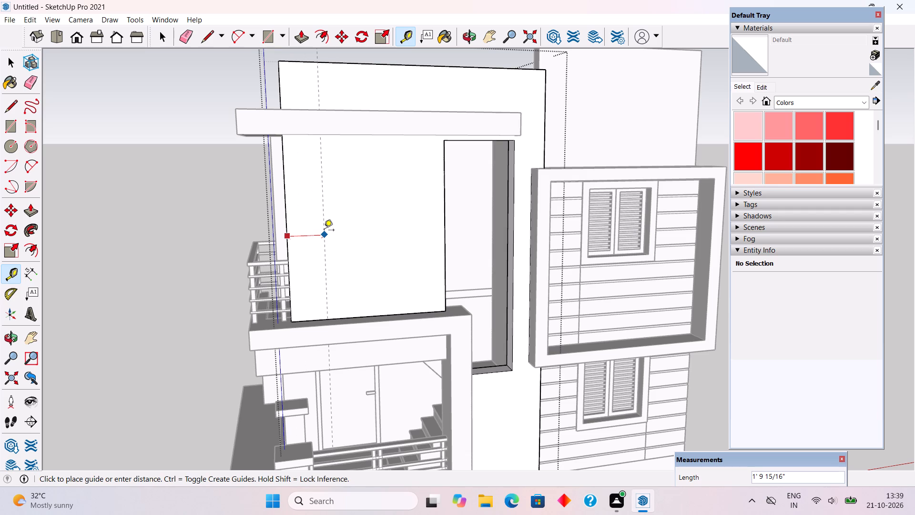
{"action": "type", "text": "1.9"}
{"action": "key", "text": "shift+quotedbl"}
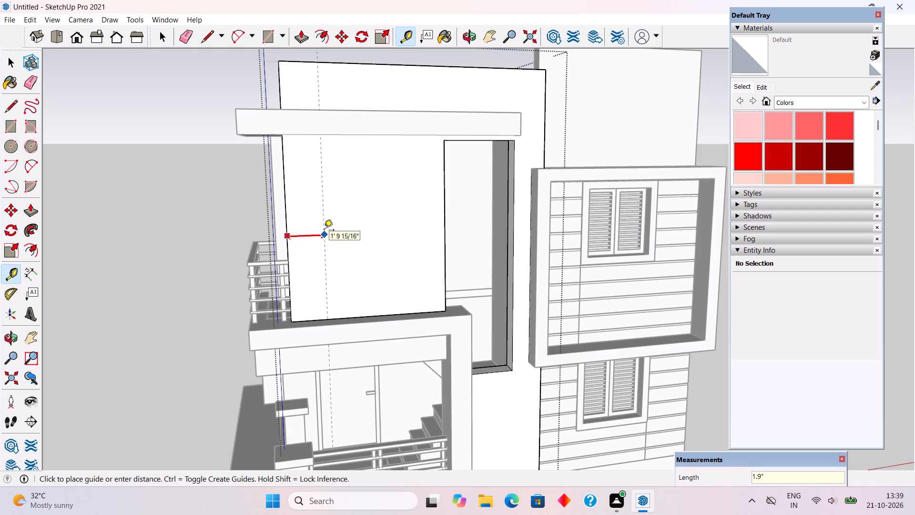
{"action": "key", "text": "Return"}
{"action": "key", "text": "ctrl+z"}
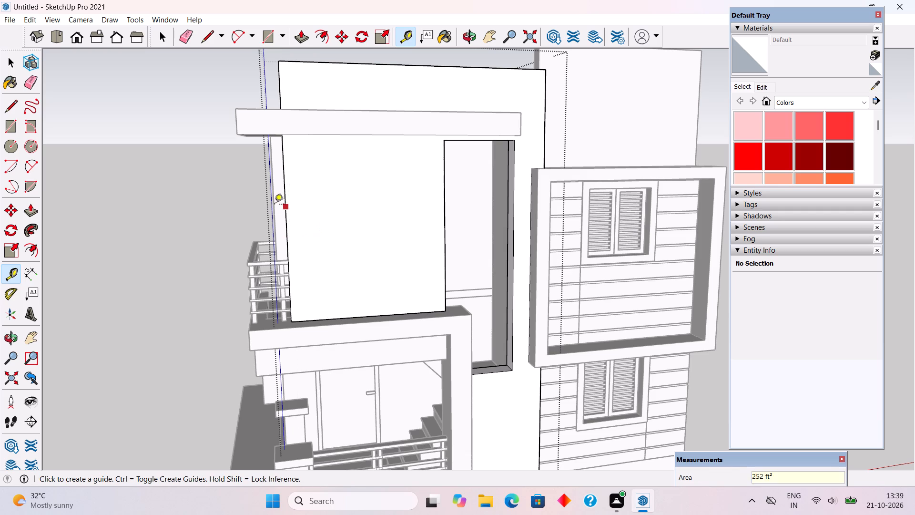
Place a vertical guide 1.5' in from the wall panel's outer edge and another 2' beyond it toward the staircase opening.
{"action": "left_click", "coordinate": [286, 220]}
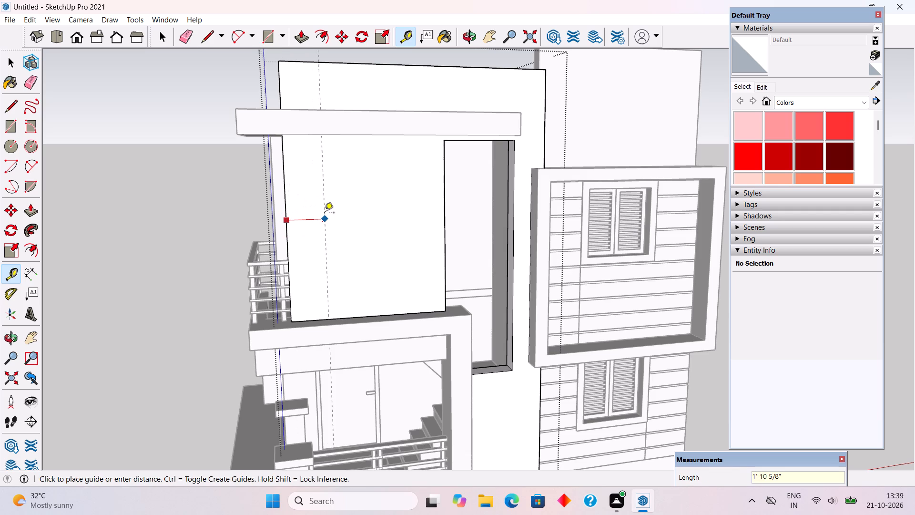
{"action": "type", "text": "1."}
{"action": "key", "text": "5"}
{"action": "key", "text": "apostrophe"}
{"action": "key", "text": "Return"}
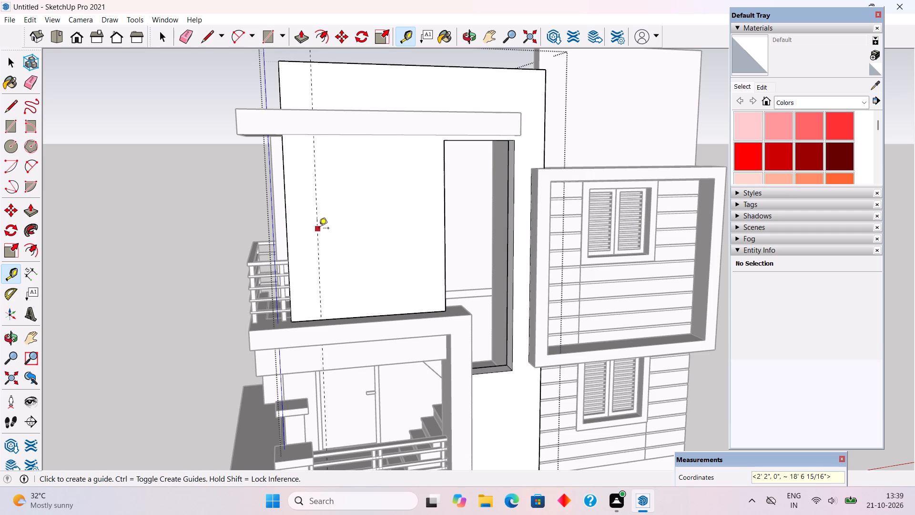
{"action": "left_click", "coordinate": [319, 229]}
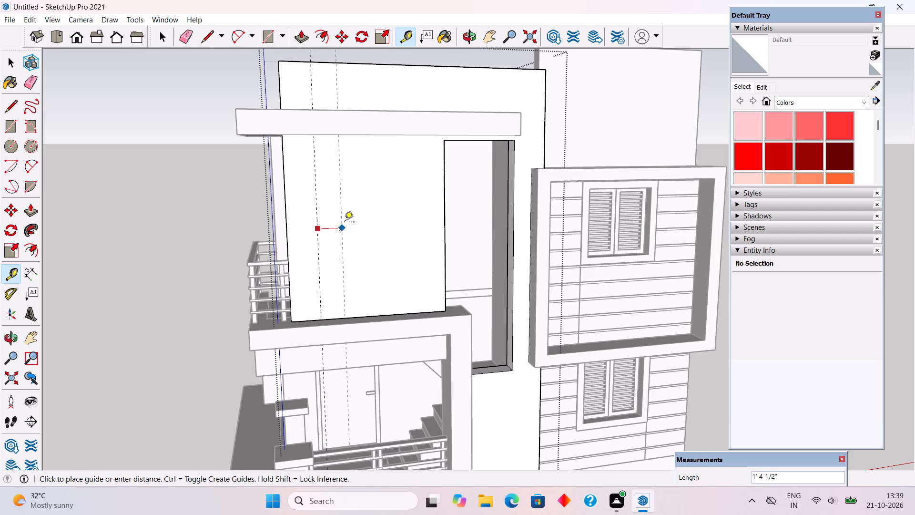
{"action": "type", "text": "2'"}
{"action": "key", "text": "Return"}
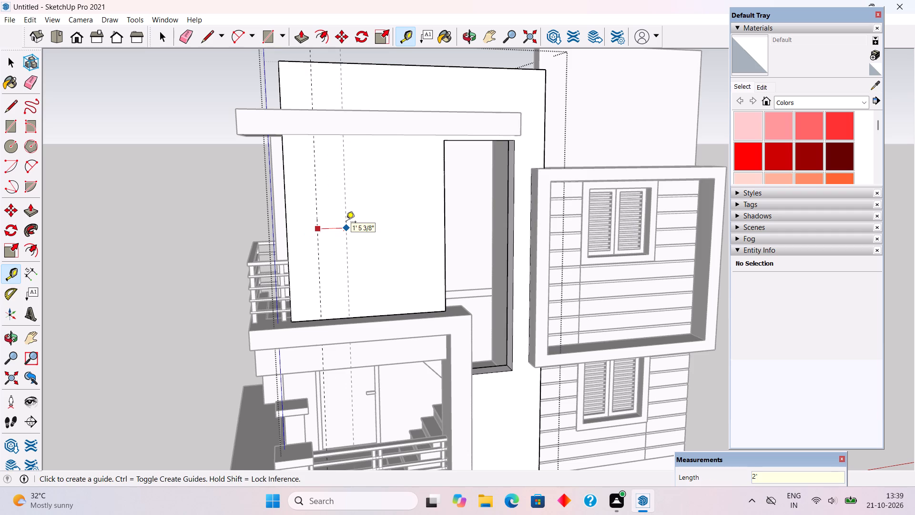
Place a vertical guide 3' from the second guide toward the staircase opening.
{"action": "left_click", "coordinate": [444, 243]}
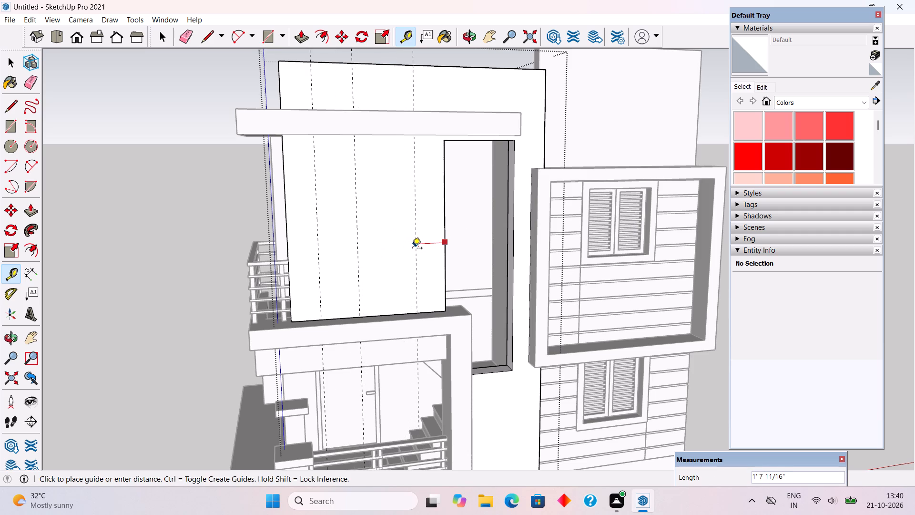
{"action": "key", "text": "t"}
{"action": "left_click", "coordinate": [355, 262]}
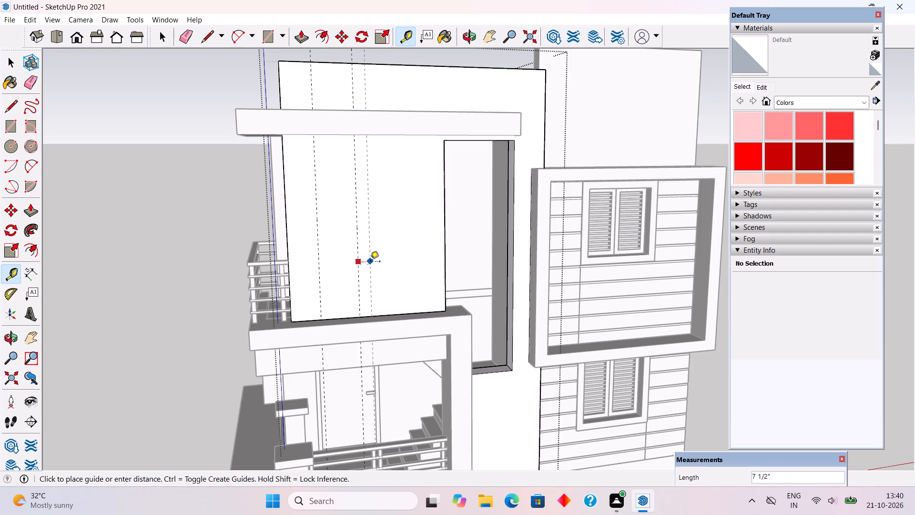
{"action": "type", "text": "3'"}
{"action": "key", "text": "Return"}
{"action": "key", "text": "space"}
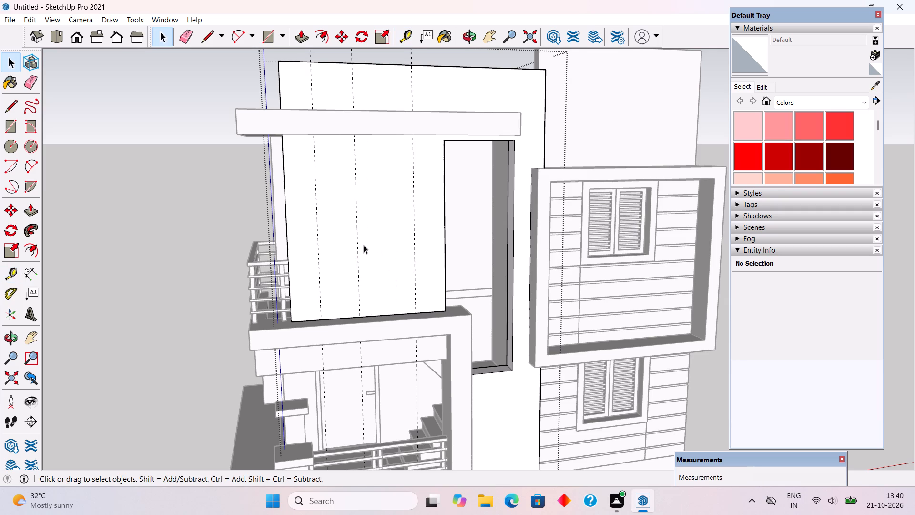
Place a vertical guide 1.5' back from the 2' guide toward the outer edge, and another about 7 1/2" inward from it.
{"action": "key", "text": "t"}
{"action": "left_click", "coordinate": [359, 256]}
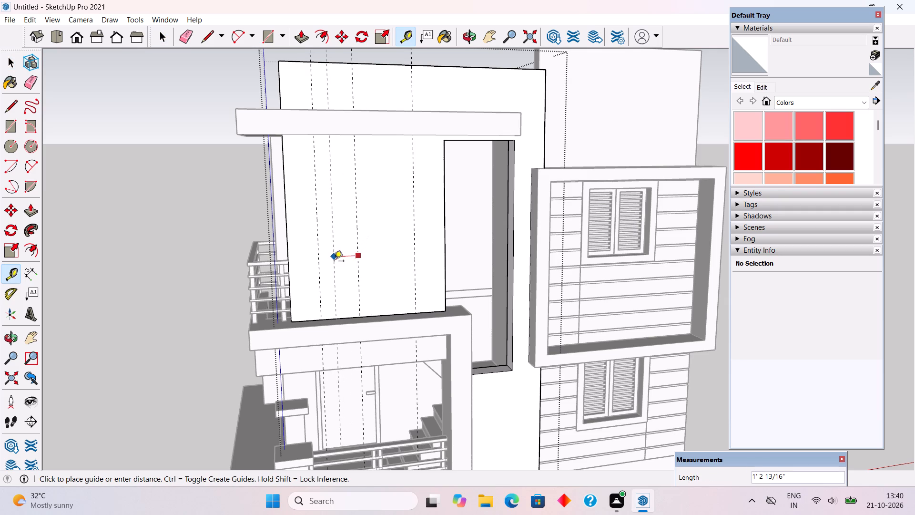
{"action": "type", "text": "1.5'"}
{"action": "key", "text": "Return"}
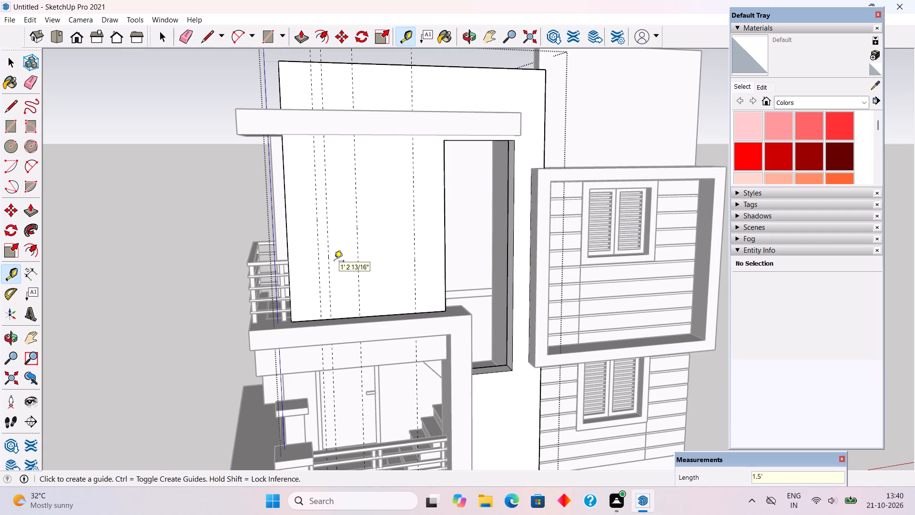
{"action": "left_click", "coordinate": [327, 261]}
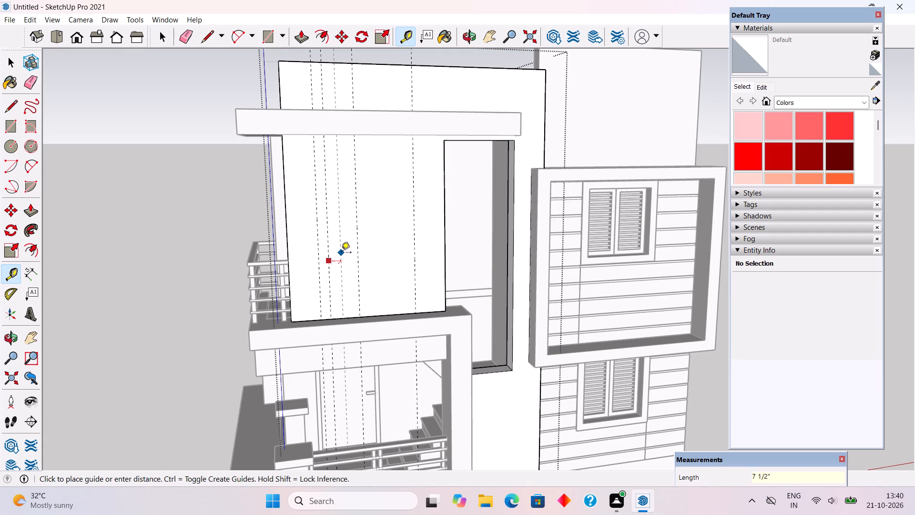
{"action": "left_click", "coordinate": [342, 253]}
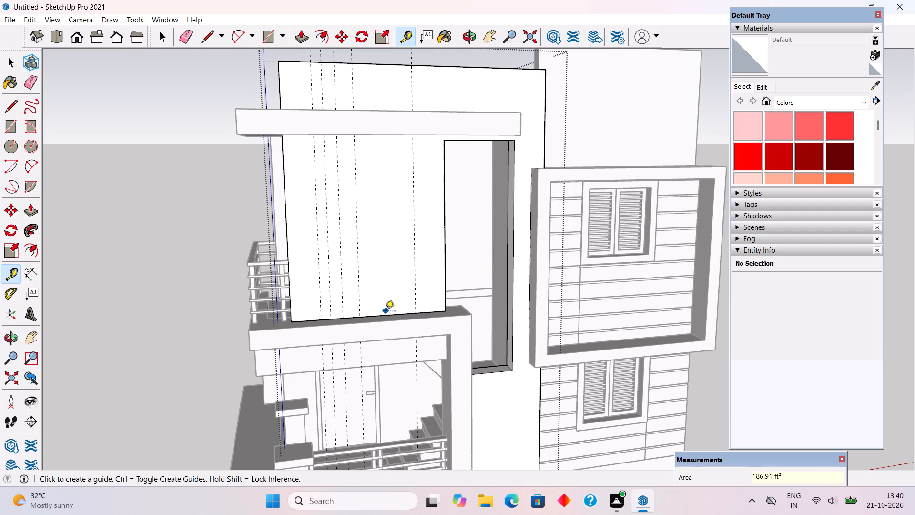
Place a horizontal guide 3' above the wall panel's bottom edge and another 4' above that guide.
{"action": "left_click", "coordinate": [385, 314]}
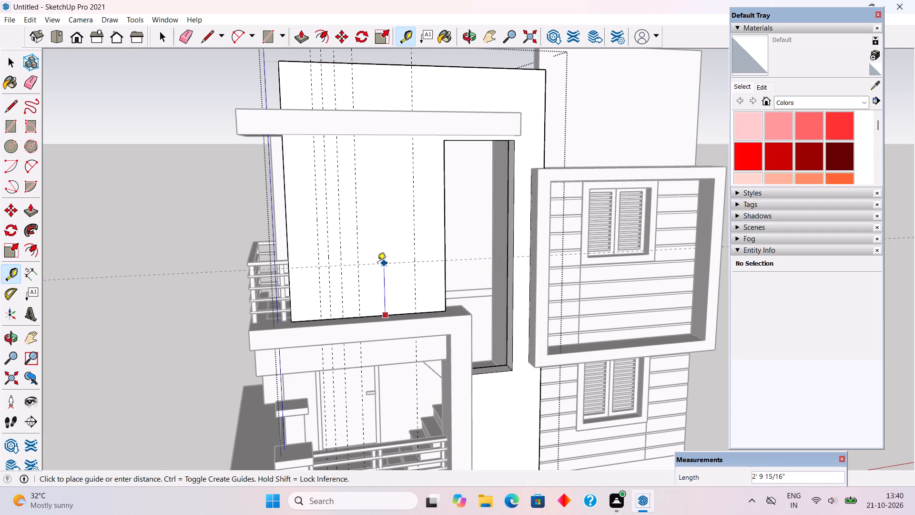
{"action": "type", "text": "3'"}
{"action": "key", "text": "Return"}
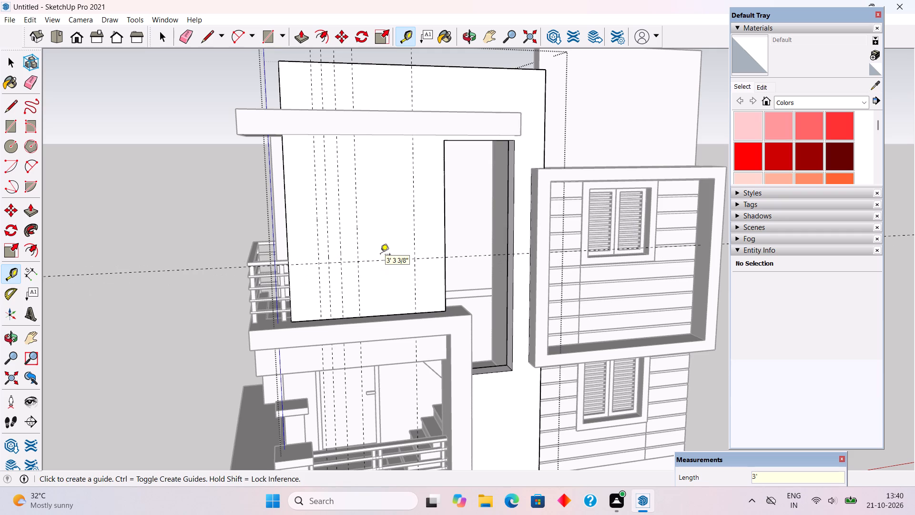
{"action": "left_click", "coordinate": [380, 261]}
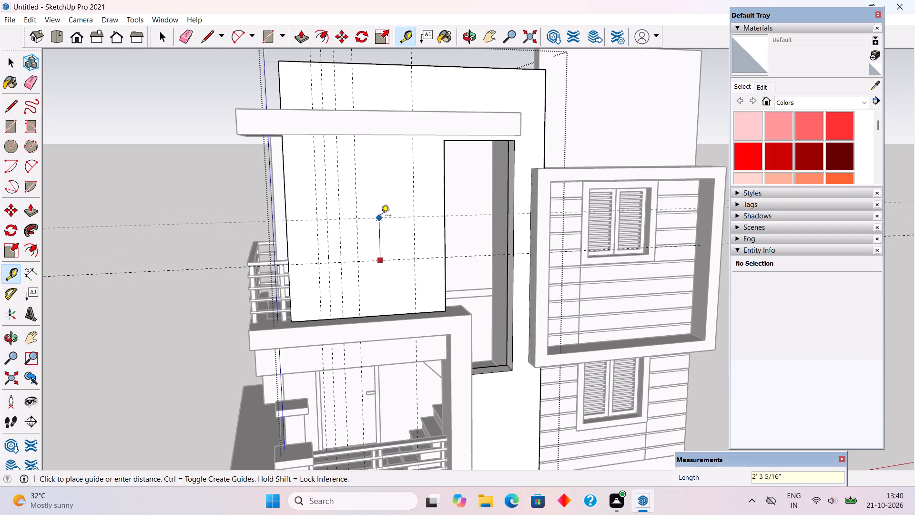
{"action": "type", "text": "4'"}
{"action": "key", "text": "Return"}
{"action": "key", "text": "space"}
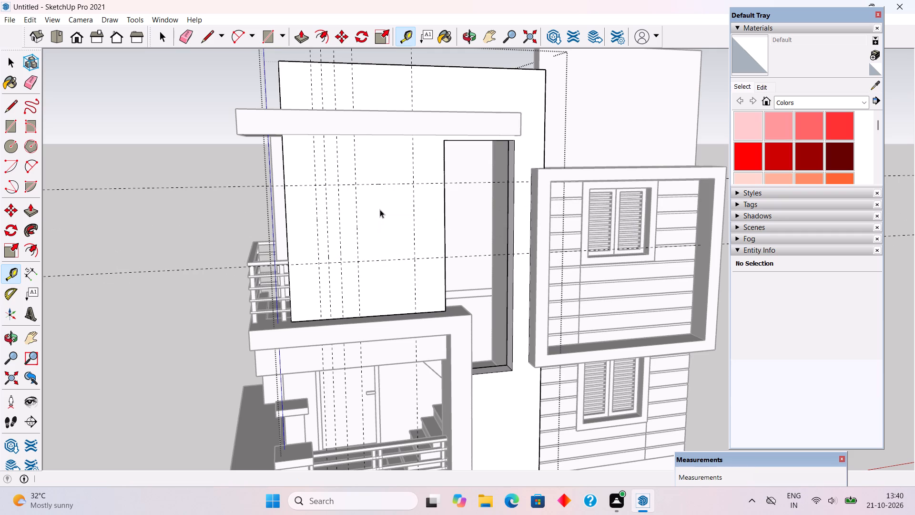
Draw a window rectangle about 3' 1 11/16" wide and 4' high between the horizontal guides, starting at the 7 1/2" guide.
{"action": "triple_click", "coordinate": [380, 209]}
{"action": "key", "text": "t"}
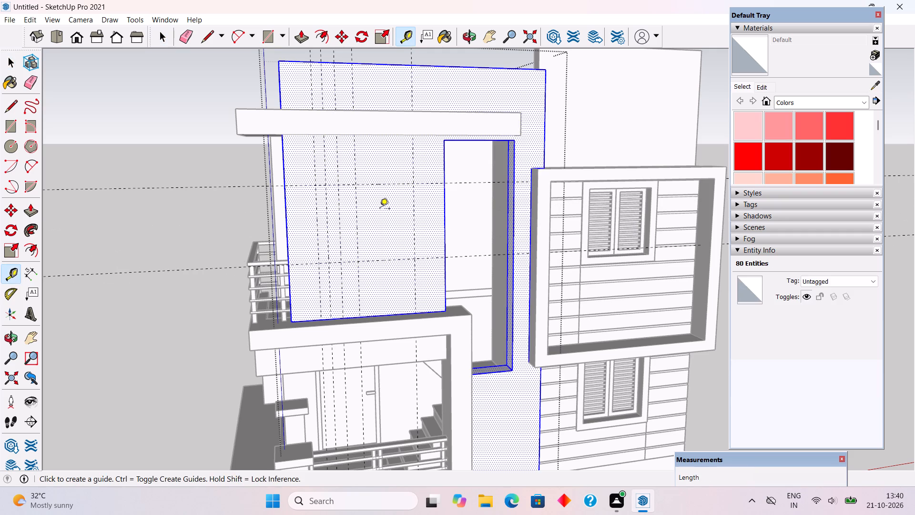
{"action": "scroll", "coordinate": [365, 206], "scroll_direction": "up", "scroll_amount": 5}
{"action": "key", "text": "r"}
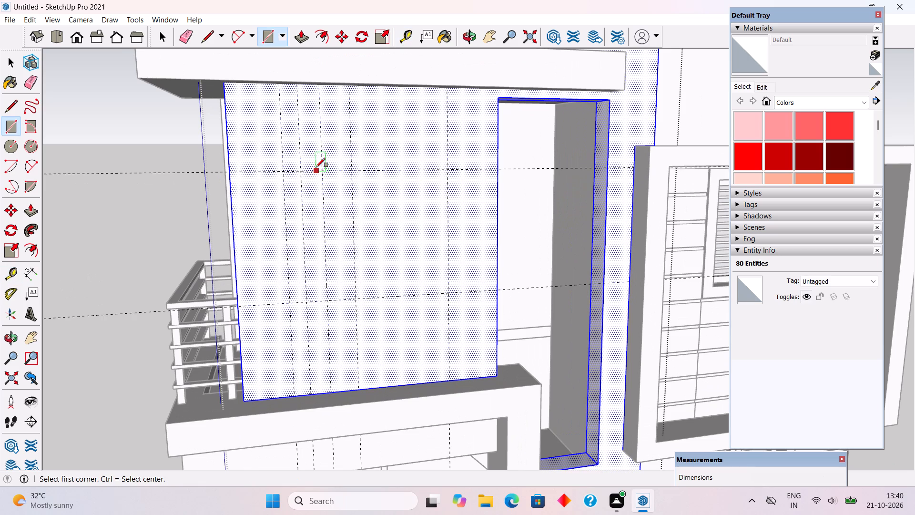
{"action": "left_click", "coordinate": [323, 173]}
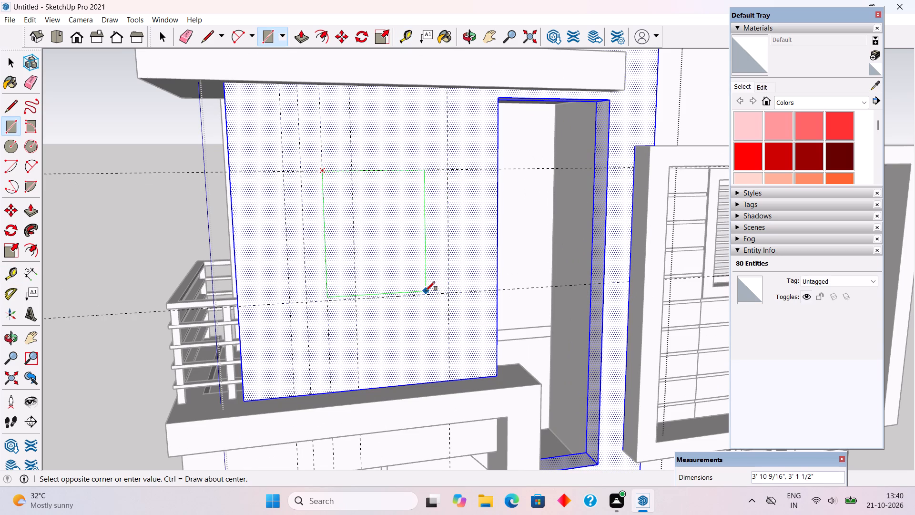
{"action": "left_click", "coordinate": [427, 294]}
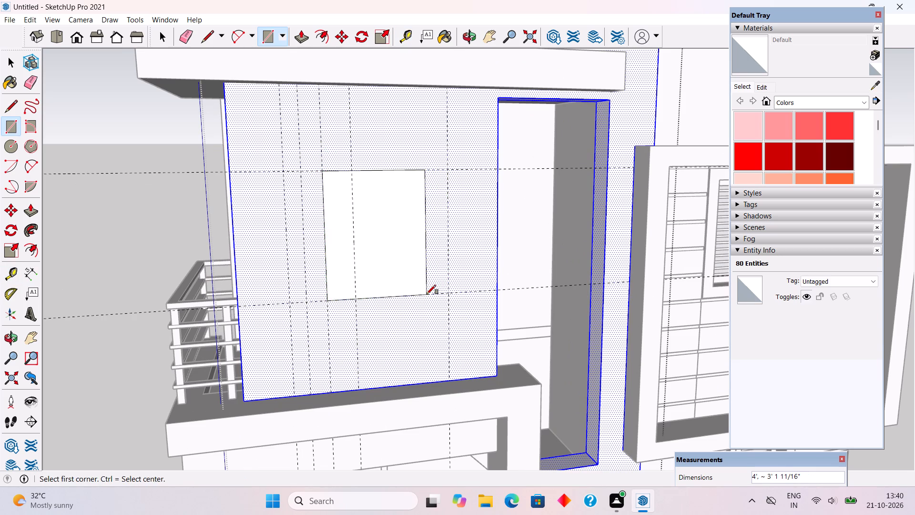
Push the window rectangle 1' into the wall panel to cut the window opening.
{"action": "key", "text": "p"}
{"action": "left_click_drag", "start_coordinate": [385, 268], "coordinate": [365, 208]}
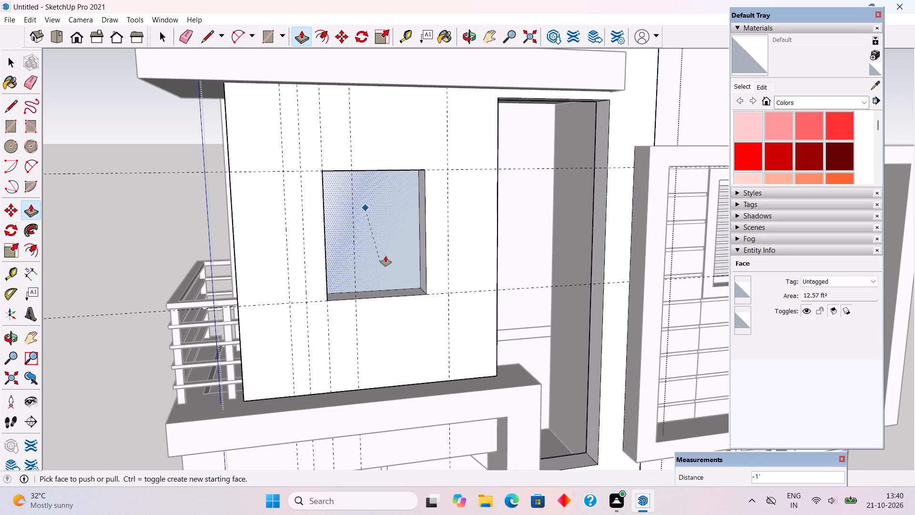
{"action": "key", "text": "space"}
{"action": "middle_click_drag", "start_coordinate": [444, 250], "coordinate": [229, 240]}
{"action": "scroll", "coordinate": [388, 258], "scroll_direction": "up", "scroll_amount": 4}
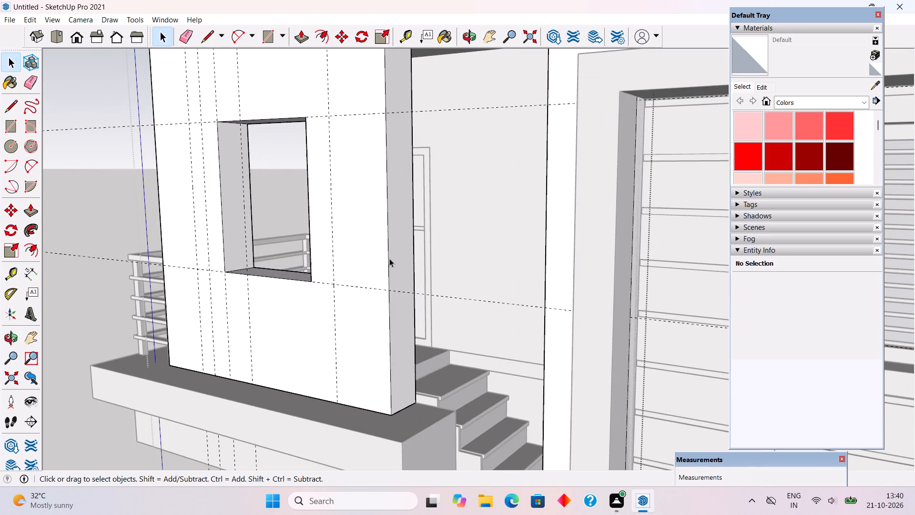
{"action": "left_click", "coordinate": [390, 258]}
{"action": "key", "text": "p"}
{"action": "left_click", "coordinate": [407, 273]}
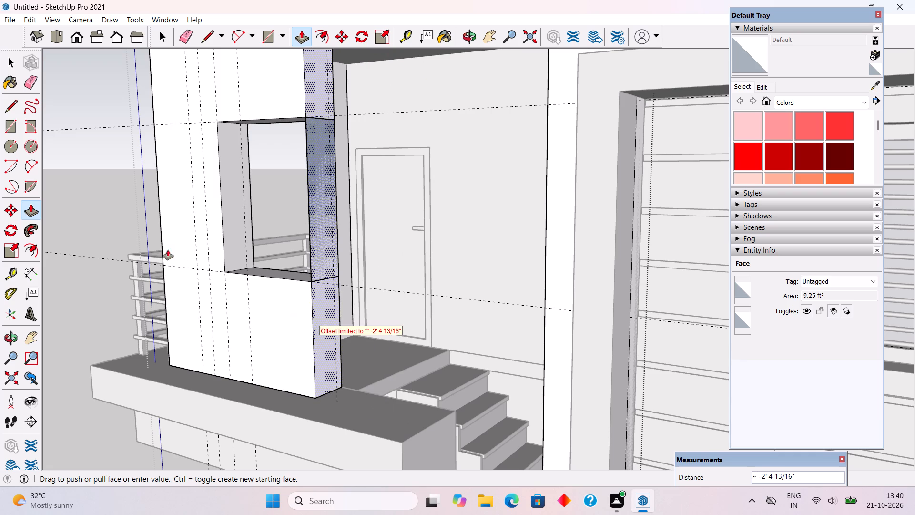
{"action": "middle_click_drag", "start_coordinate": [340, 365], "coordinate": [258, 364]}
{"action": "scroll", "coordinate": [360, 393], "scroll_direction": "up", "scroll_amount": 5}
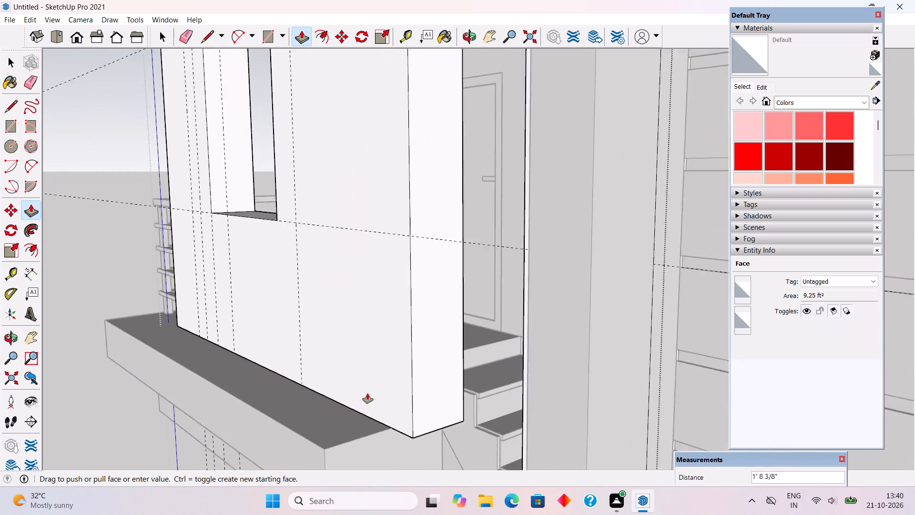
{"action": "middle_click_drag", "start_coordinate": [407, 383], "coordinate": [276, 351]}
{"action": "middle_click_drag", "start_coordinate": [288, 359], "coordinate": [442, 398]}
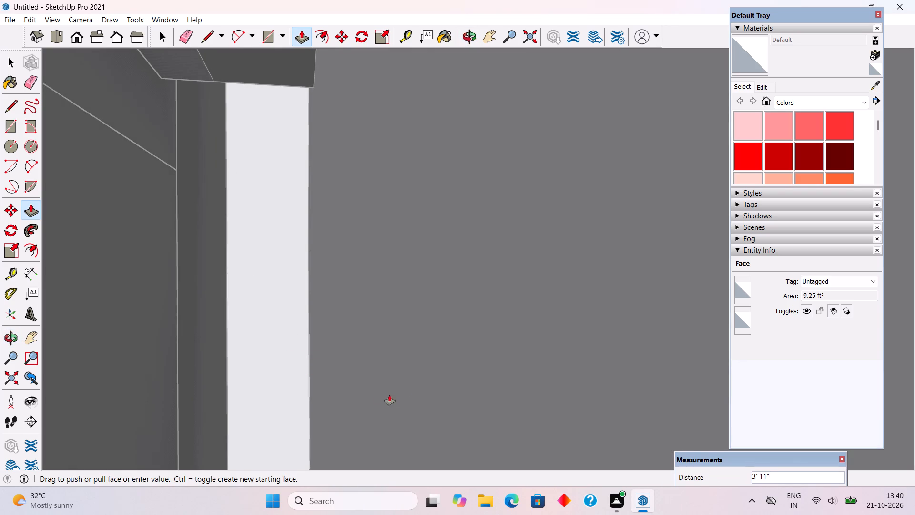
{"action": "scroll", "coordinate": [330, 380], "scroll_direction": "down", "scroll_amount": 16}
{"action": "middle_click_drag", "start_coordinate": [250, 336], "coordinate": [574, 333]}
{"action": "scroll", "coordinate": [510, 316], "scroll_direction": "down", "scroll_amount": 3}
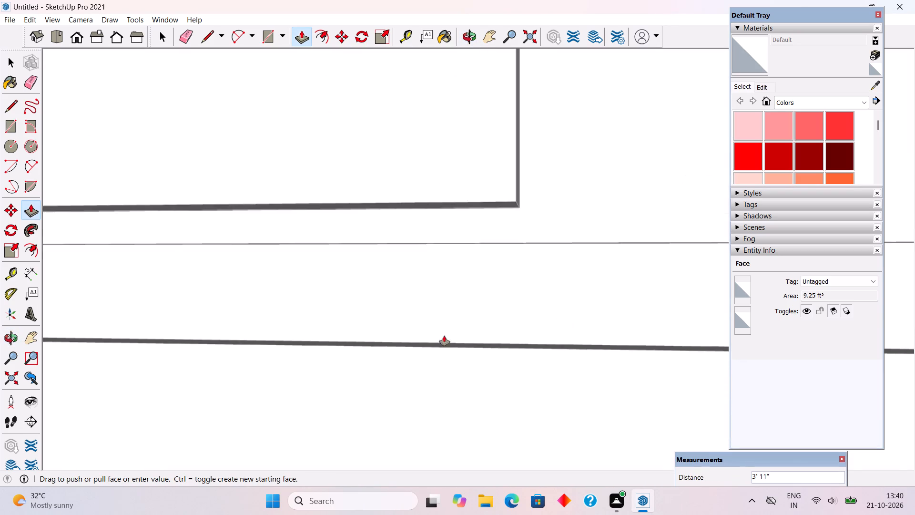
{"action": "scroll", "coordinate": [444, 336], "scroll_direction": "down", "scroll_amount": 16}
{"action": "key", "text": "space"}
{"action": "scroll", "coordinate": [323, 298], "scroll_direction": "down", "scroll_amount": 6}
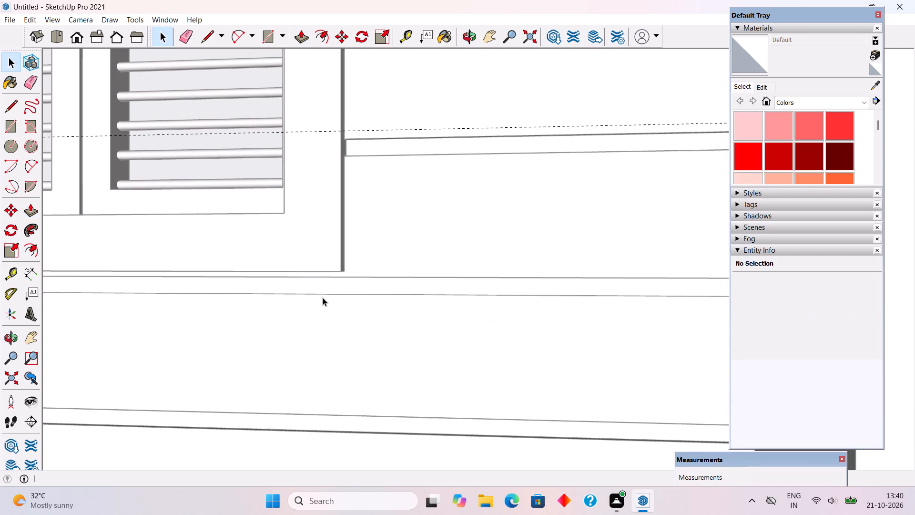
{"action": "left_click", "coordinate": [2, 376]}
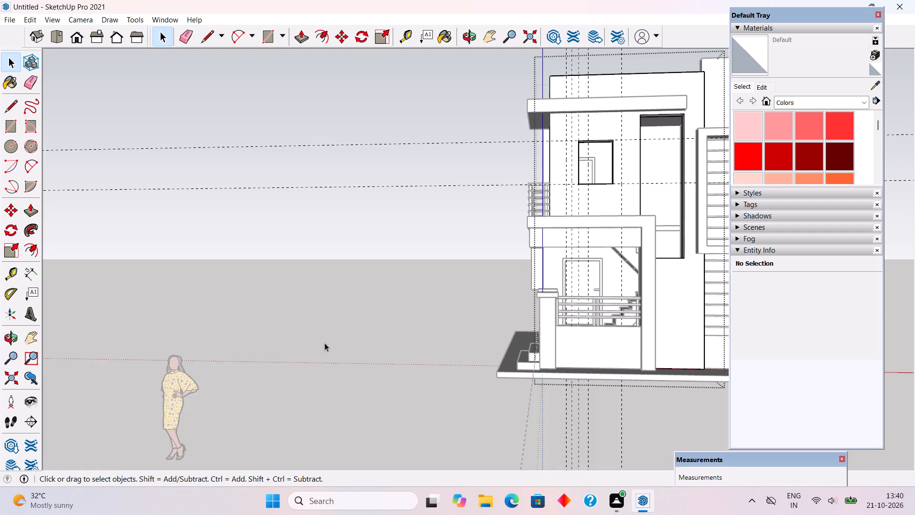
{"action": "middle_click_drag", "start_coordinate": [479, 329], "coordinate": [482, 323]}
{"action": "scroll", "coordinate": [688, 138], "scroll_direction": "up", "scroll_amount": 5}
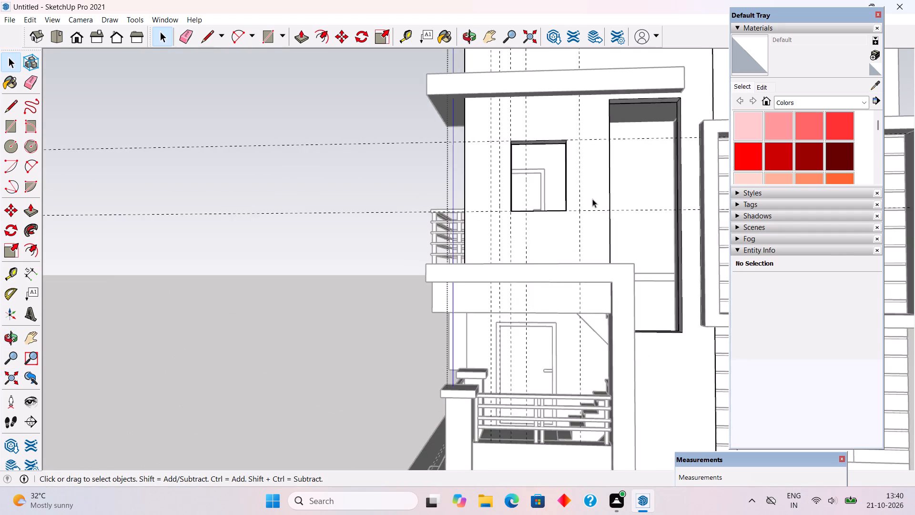
Push the balcony wall panel's stair-side end face inward 1' 8" to shorten the panel, and leave the group.
{"action": "middle_click_drag", "start_coordinate": [591, 203], "coordinate": [457, 306]}
{"action": "scroll", "coordinate": [612, 269], "scroll_direction": "up", "scroll_amount": 9}
{"action": "left_click", "coordinate": [509, 348]}
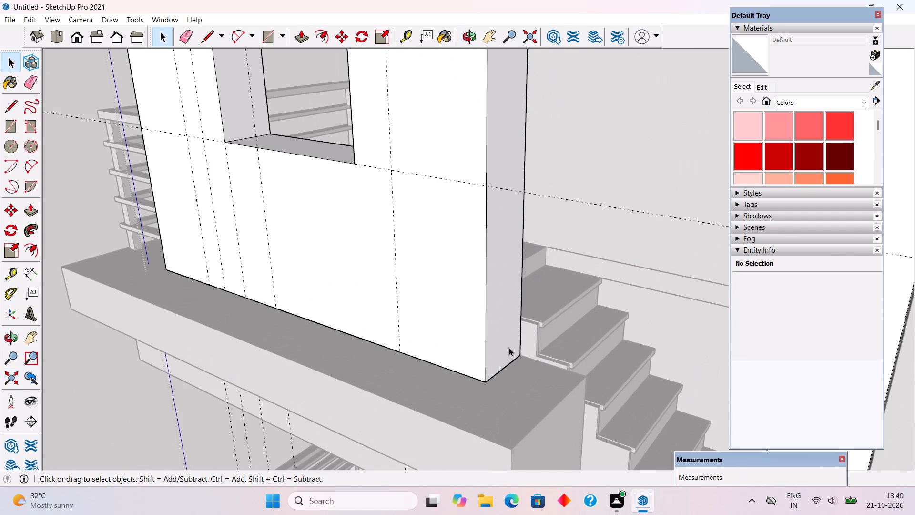
{"action": "key", "text": "p"}
{"action": "left_click", "coordinate": [508, 345]}
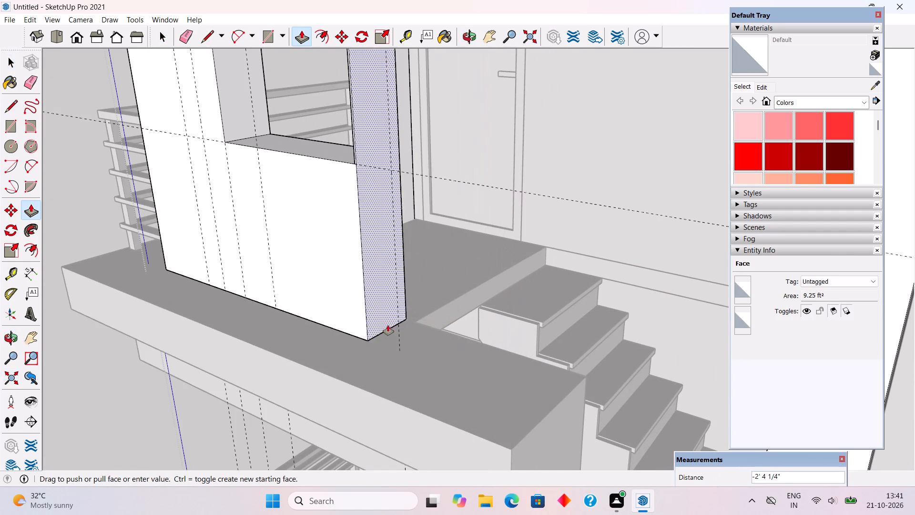
{"action": "left_click", "coordinate": [402, 337]}
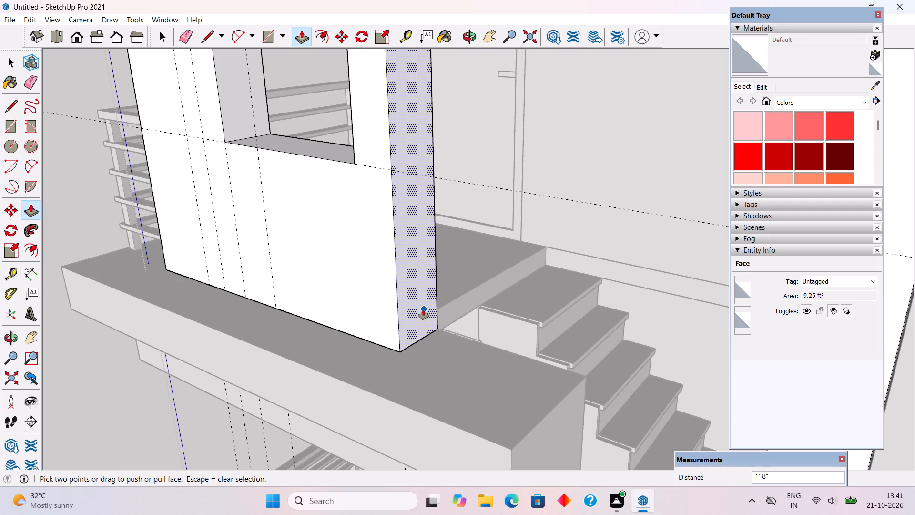
{"action": "left_click", "coordinate": [423, 309]}
{"action": "key", "text": "space"}
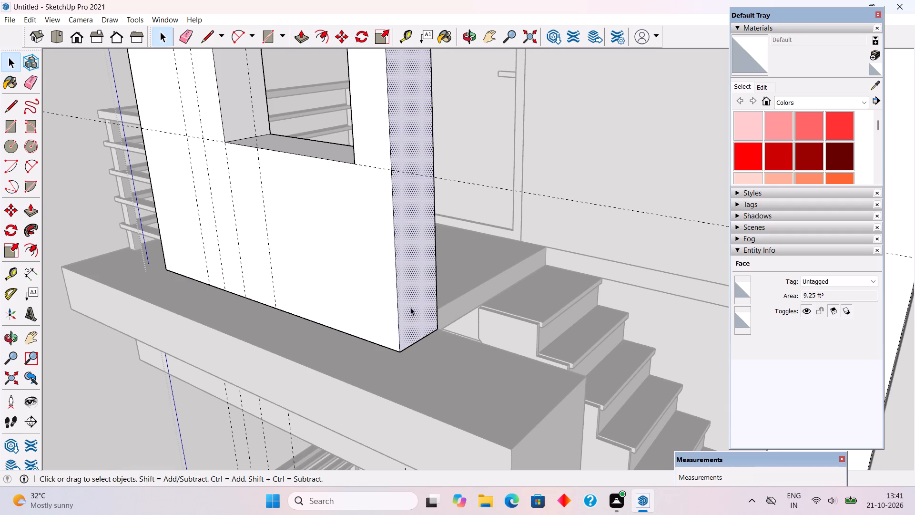
{"action": "scroll", "coordinate": [410, 307], "scroll_direction": "down", "scroll_amount": 11}
{"action": "middle_click_drag", "start_coordinate": [296, 358], "coordinate": [498, 318]}
{"action": "scroll", "coordinate": [498, 318], "scroll_direction": "down", "scroll_amount": 4}
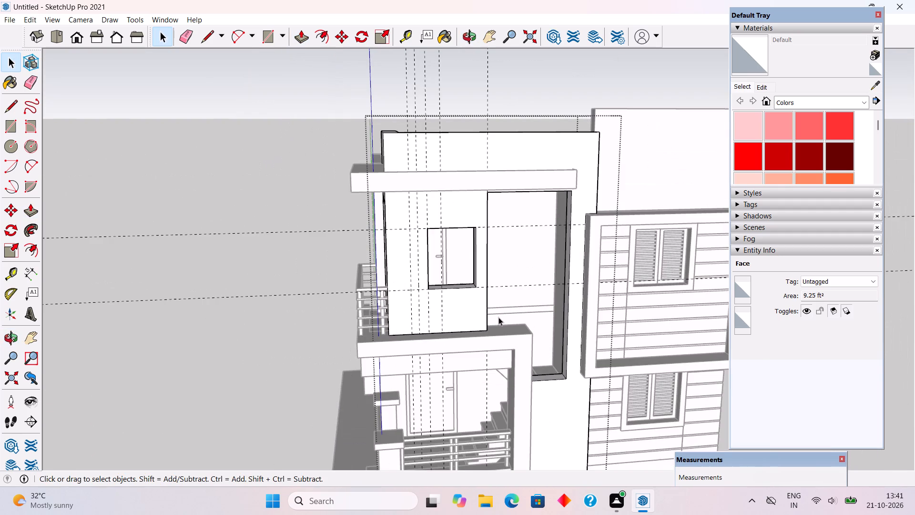
{"action": "key", "text": "space"}
{"action": "left_click", "coordinate": [208, 231]}
{"action": "left_click", "coordinate": [186, 157]}
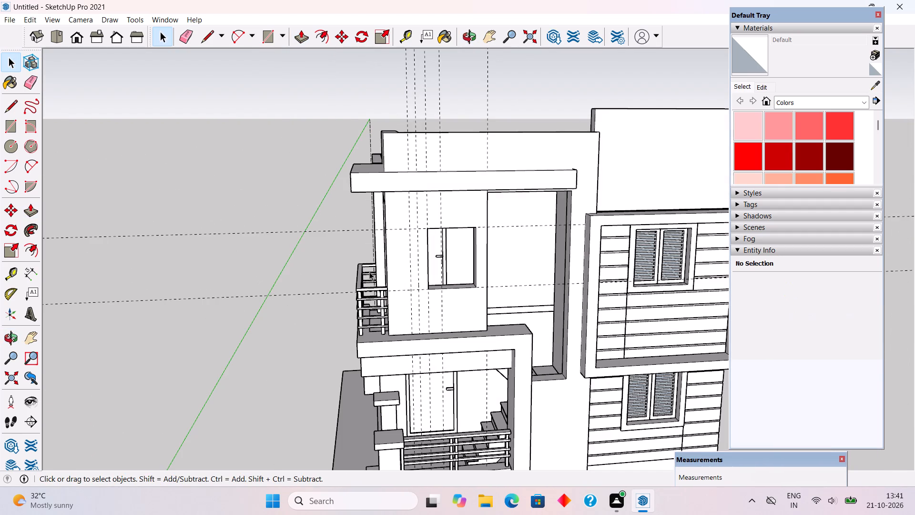
Delete all construction guides from the model.
{"action": "scroll", "coordinate": [415, 294], "scroll_direction": "up", "scroll_amount": 3}
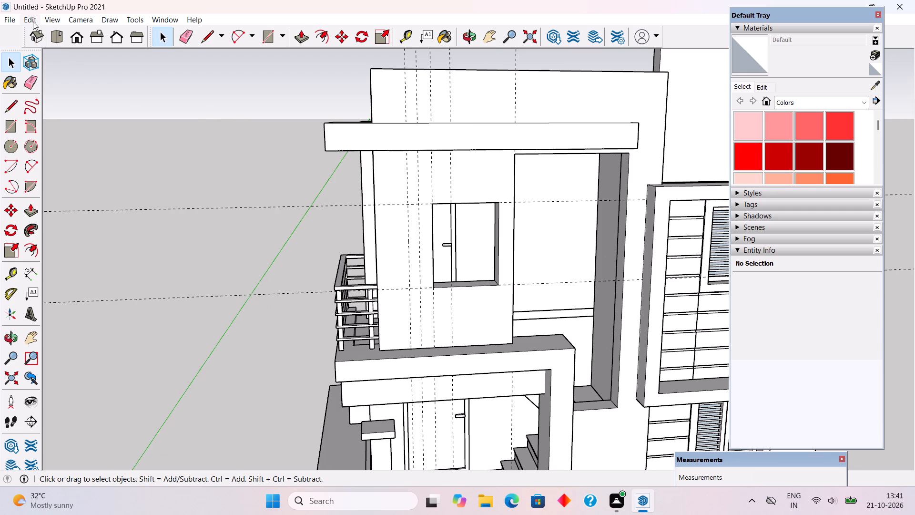
{"action": "left_click", "coordinate": [33, 21]}
{"action": "left_click", "coordinate": [73, 126]}
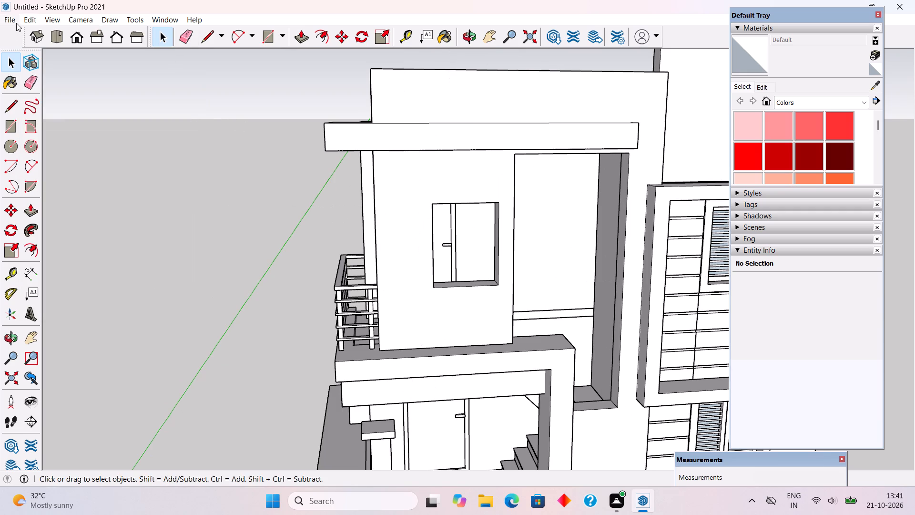
Unhide all hidden objects to bring back the balcony's vertical slats.
{"action": "left_click", "coordinate": [33, 22]}
{"action": "left_click", "coordinate": [85, 195]}
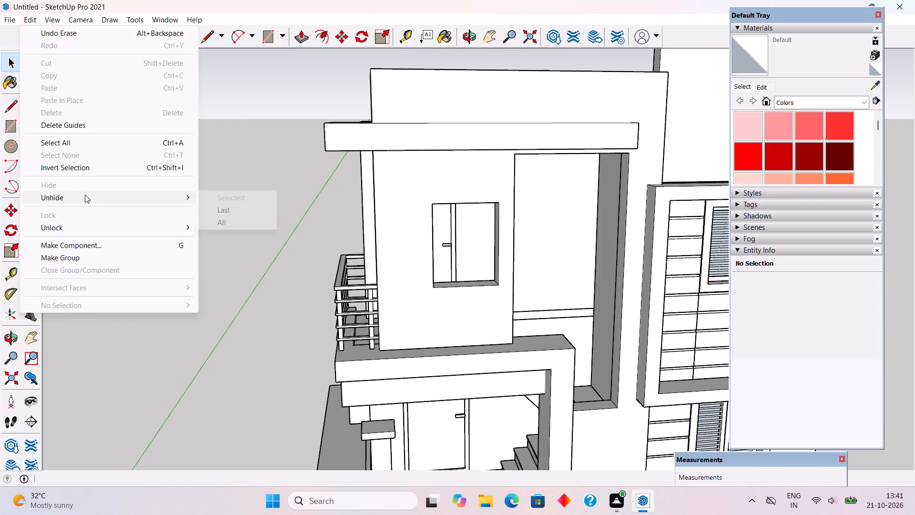
{"action": "left_click", "coordinate": [251, 224]}
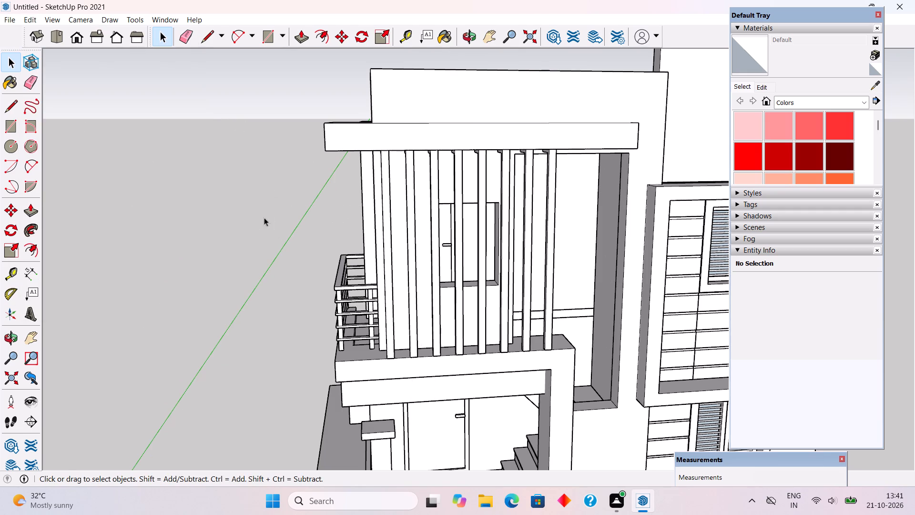
{"action": "left_click", "coordinate": [285, 199]}
Widen the balcony panel's window opening by pushing its side face nearest the balcony railing outward about 1 13/16".
{"action": "middle_click_drag", "start_coordinate": [317, 226], "coordinate": [330, 218]}
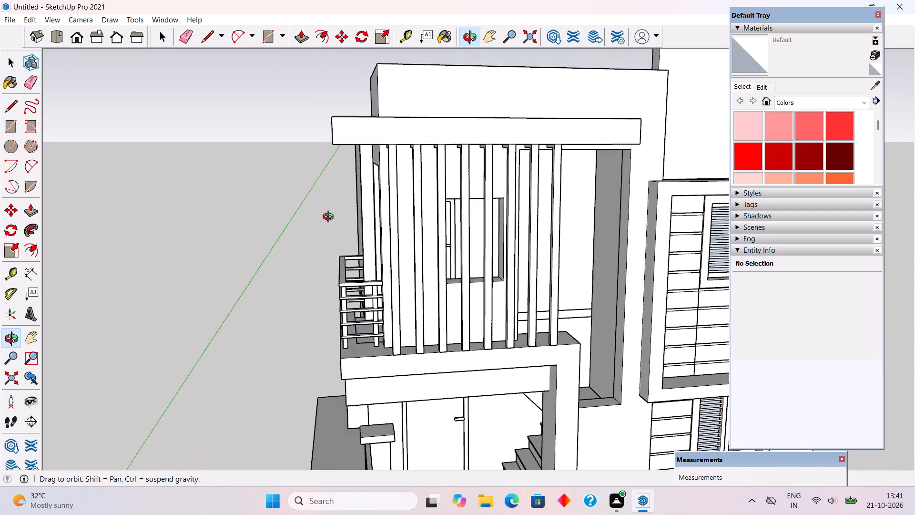
{"action": "middle_click_drag", "start_coordinate": [330, 218], "coordinate": [259, 188]}
{"action": "scroll", "coordinate": [378, 241], "scroll_direction": "up", "scroll_amount": 6}
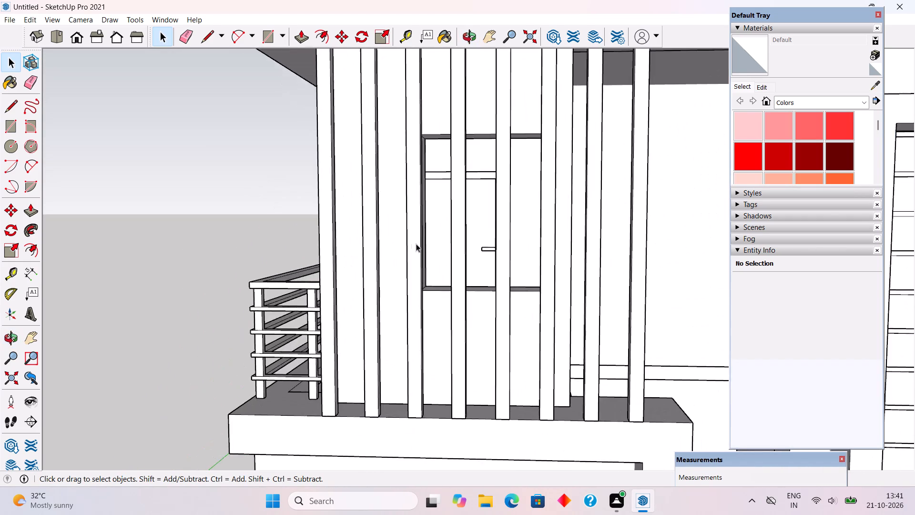
{"action": "scroll", "coordinate": [417, 244], "scroll_direction": "up", "scroll_amount": 6}
{"action": "middle_click_drag", "start_coordinate": [411, 248], "coordinate": [336, 277]}
{"action": "scroll", "coordinate": [404, 228], "scroll_direction": "up", "scroll_amount": 4}
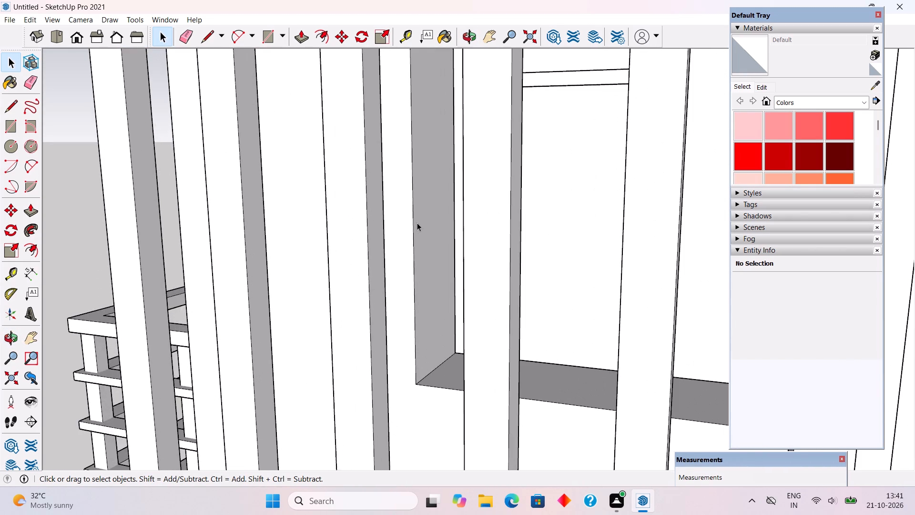
{"action": "triple_click", "coordinate": [417, 223]}
{"action": "key", "text": "p"}
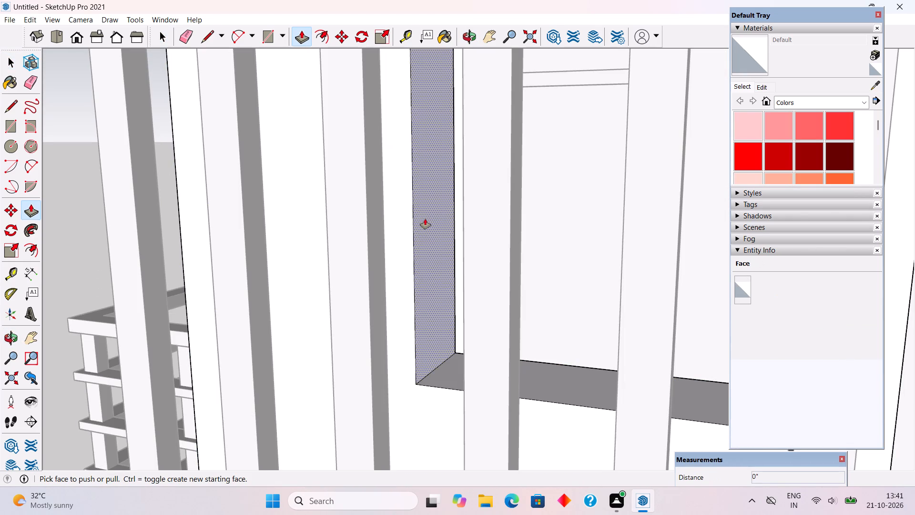
{"action": "left_click", "coordinate": [425, 219]}
{"action": "left_click", "coordinate": [329, 253]}
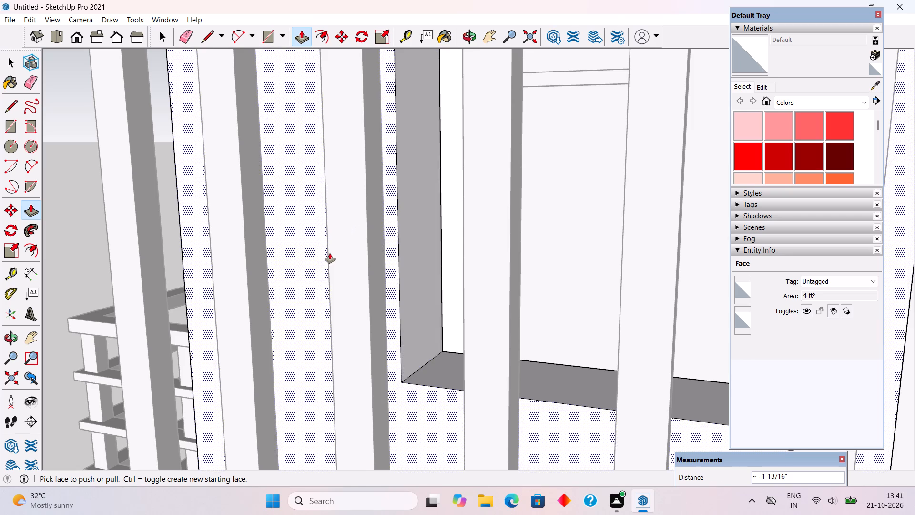
{"action": "key", "text": "space"}
{"action": "scroll", "coordinate": [331, 253], "scroll_direction": "down", "scroll_amount": 14}
{"action": "left_click", "coordinate": [229, 196]}
Examine the whole house from several angles, checking the balcony slats, wall panel, window opening and front facade.
{"action": "middle_click_drag", "start_coordinate": [321, 345], "coordinate": [516, 340]}
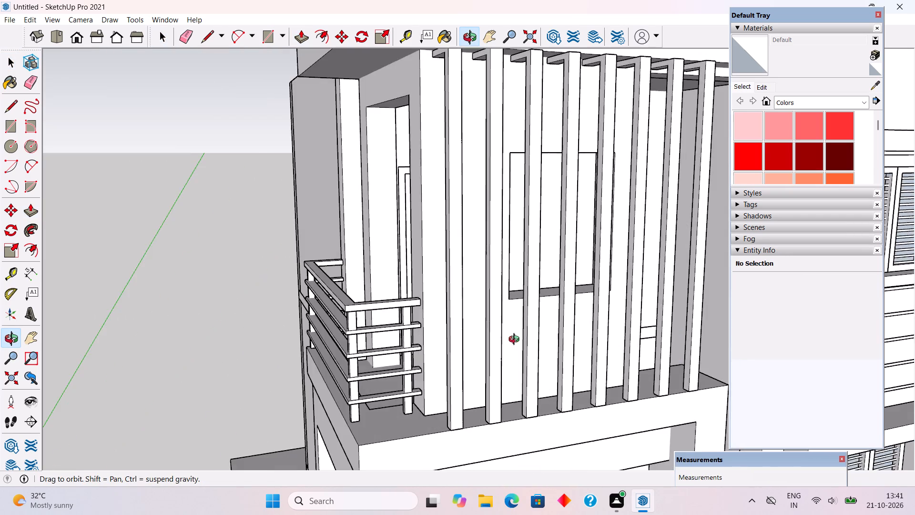
{"action": "middle_click_drag", "start_coordinate": [516, 340], "coordinate": [459, 330]}
{"action": "scroll", "coordinate": [490, 330], "scroll_direction": "down", "scroll_amount": 6}
{"action": "scroll", "coordinate": [453, 322], "scroll_direction": "down", "scroll_amount": 5}
{"action": "middle_click_drag", "start_coordinate": [554, 342], "coordinate": [620, 278]}
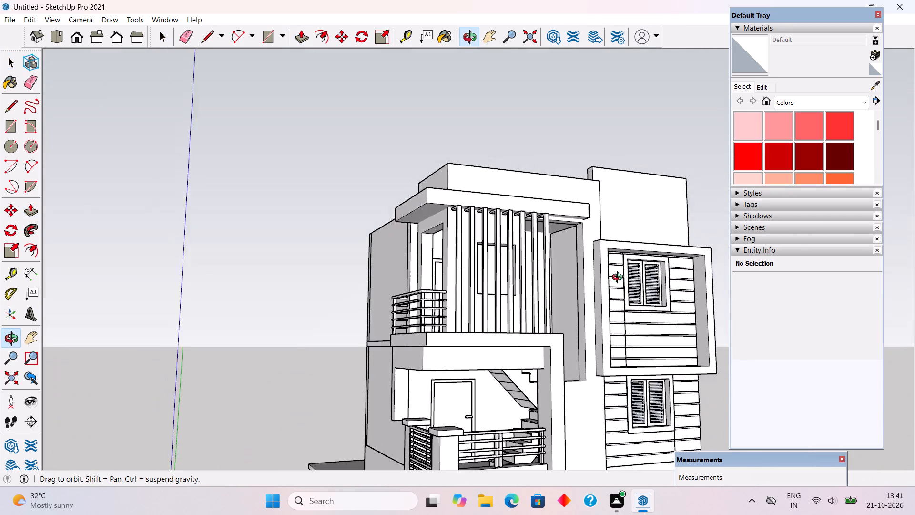
{"action": "middle_click_drag", "start_coordinate": [620, 278], "coordinate": [635, 316]}
{"action": "scroll", "coordinate": [566, 392], "scroll_direction": "up", "scroll_amount": 4}
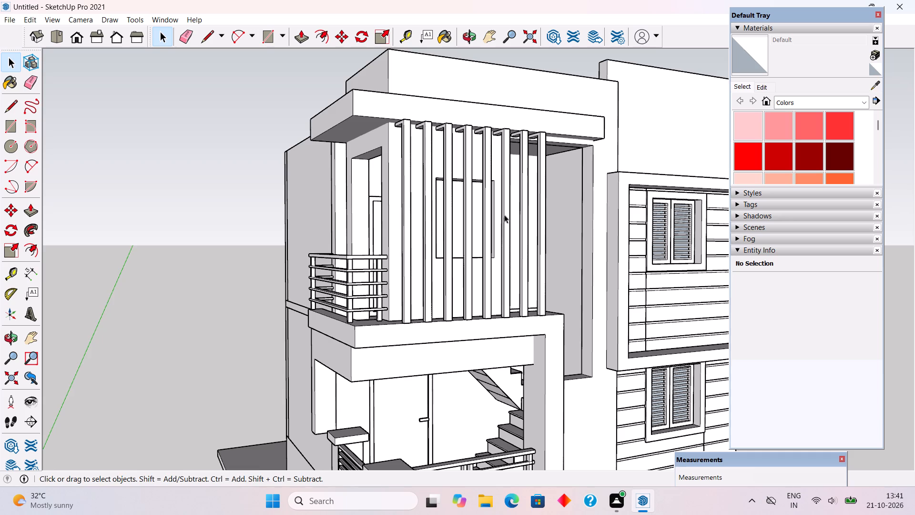
{"action": "middle_click_drag", "start_coordinate": [504, 215], "coordinate": [505, 239]}
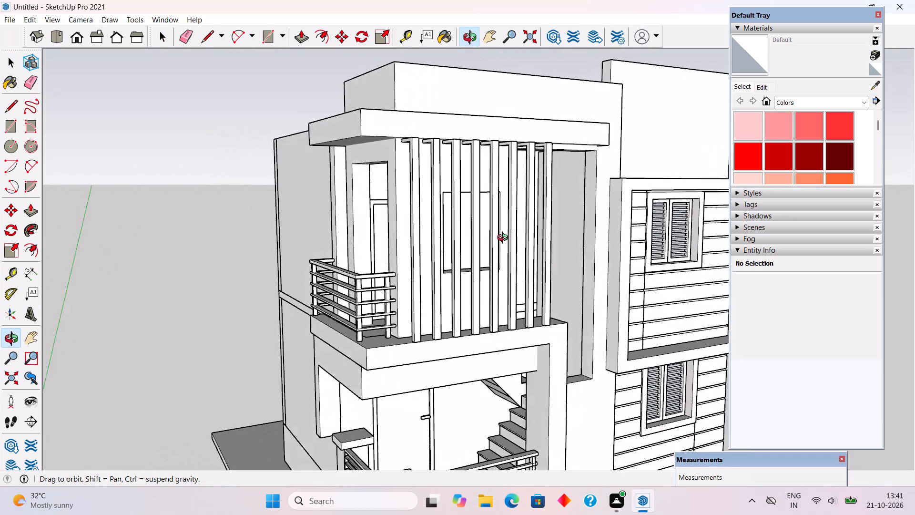
{"action": "middle_click_drag", "start_coordinate": [505, 239], "coordinate": [478, 221]}
{"action": "scroll", "coordinate": [469, 213], "scroll_direction": "down", "scroll_amount": 4}
{"action": "middle_click_drag", "start_coordinate": [460, 192], "coordinate": [396, 229]}
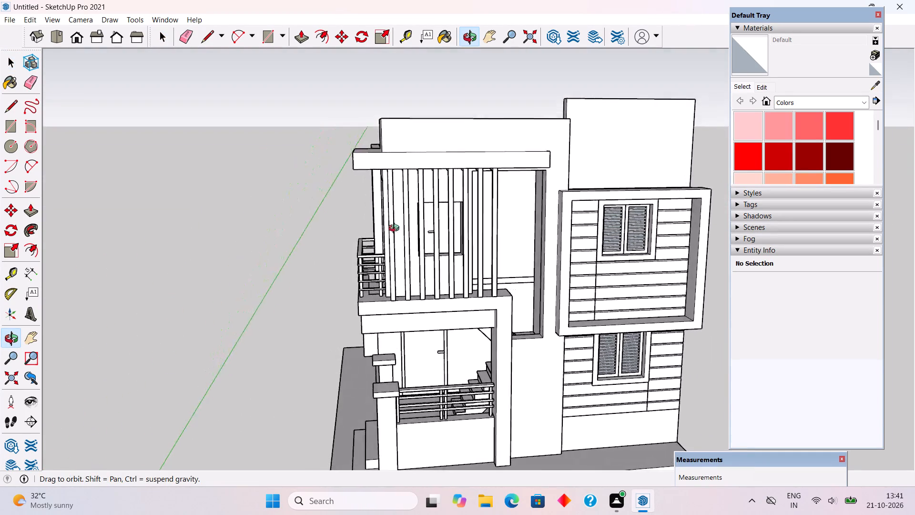
{"action": "middle_click_drag", "start_coordinate": [396, 229], "coordinate": [494, 183]}
{"action": "scroll", "coordinate": [494, 183], "scroll_direction": "down", "scroll_amount": 5}
{"action": "scroll", "coordinate": [570, 328], "scroll_direction": "up", "scroll_amount": 4}
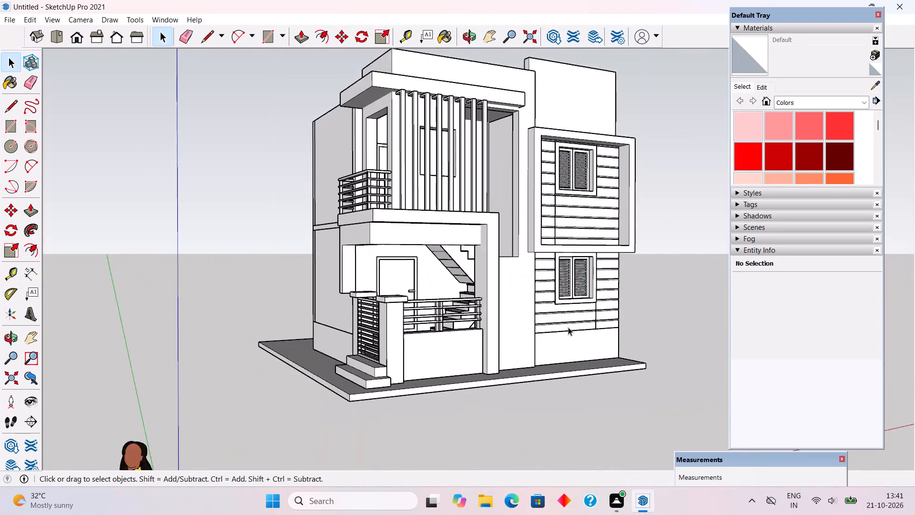
{"action": "middle_click_drag", "start_coordinate": [502, 300], "coordinate": [379, 275]}
{"action": "scroll", "coordinate": [379, 275], "scroll_direction": "down", "scroll_amount": 4}
{"action": "middle_click_drag", "start_coordinate": [411, 201], "coordinate": [284, 130]}
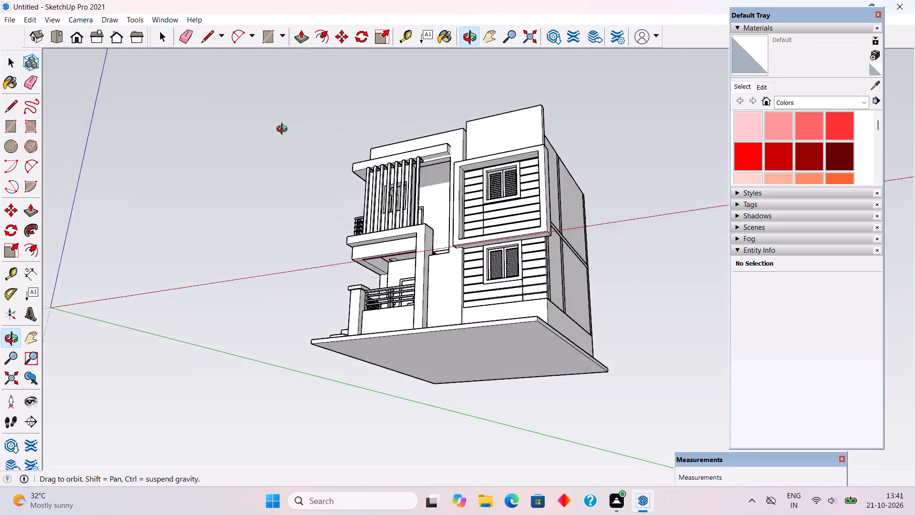
{"action": "middle_click_drag", "start_coordinate": [284, 130], "coordinate": [551, 366]}
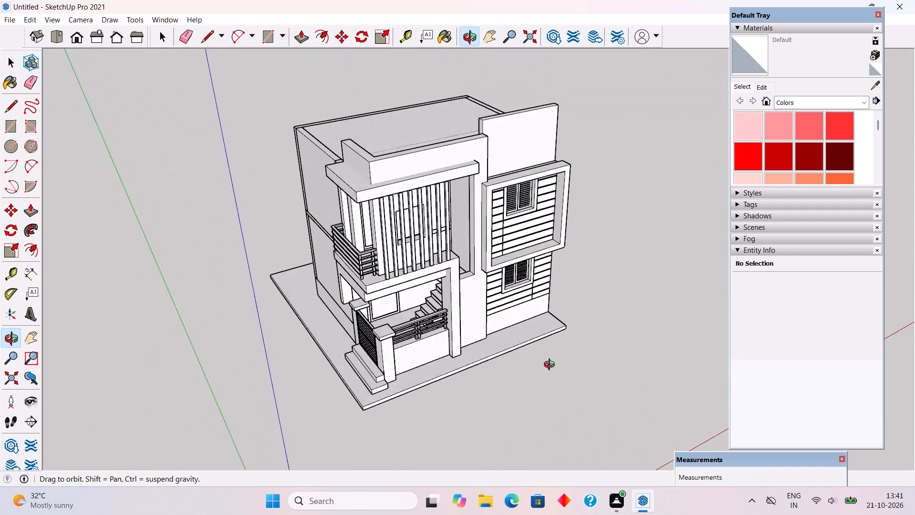
{"action": "middle_click_drag", "start_coordinate": [551, 366], "coordinate": [469, 387]}
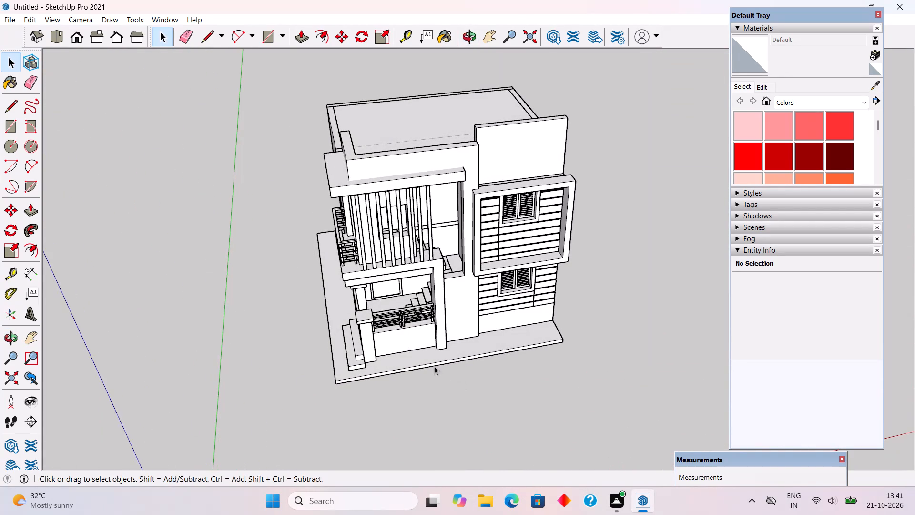
{"action": "scroll", "coordinate": [383, 279], "scroll_direction": "up", "scroll_amount": 3}
{"action": "middle_click_drag", "start_coordinate": [382, 277], "coordinate": [380, 199]}
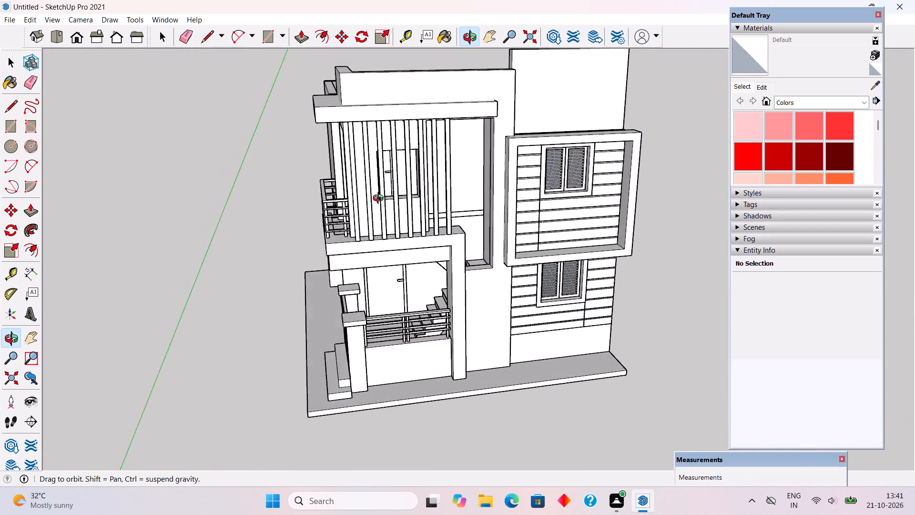
{"action": "middle_click_drag", "start_coordinate": [380, 199], "coordinate": [623, 199]}
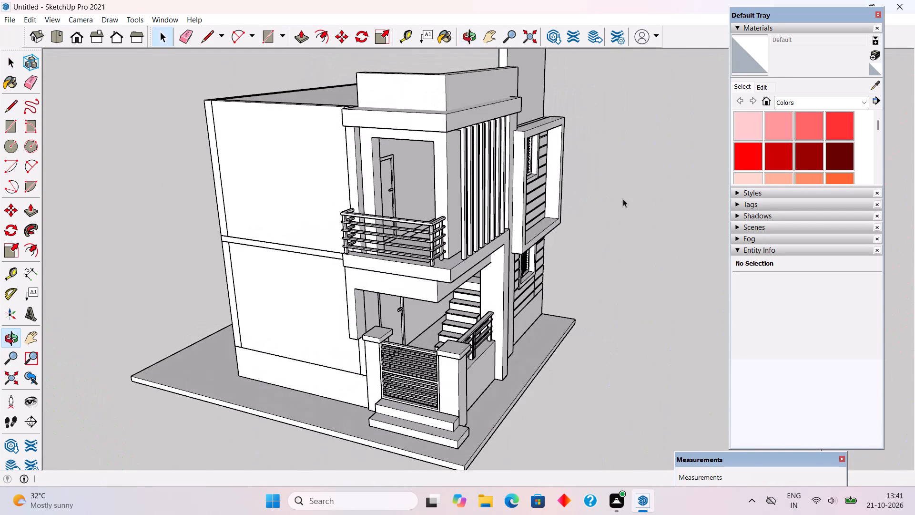
{"action": "scroll", "coordinate": [459, 206], "scroll_direction": "down", "scroll_amount": 5}
{"action": "middle_click_drag", "start_coordinate": [443, 210], "coordinate": [434, 151]}
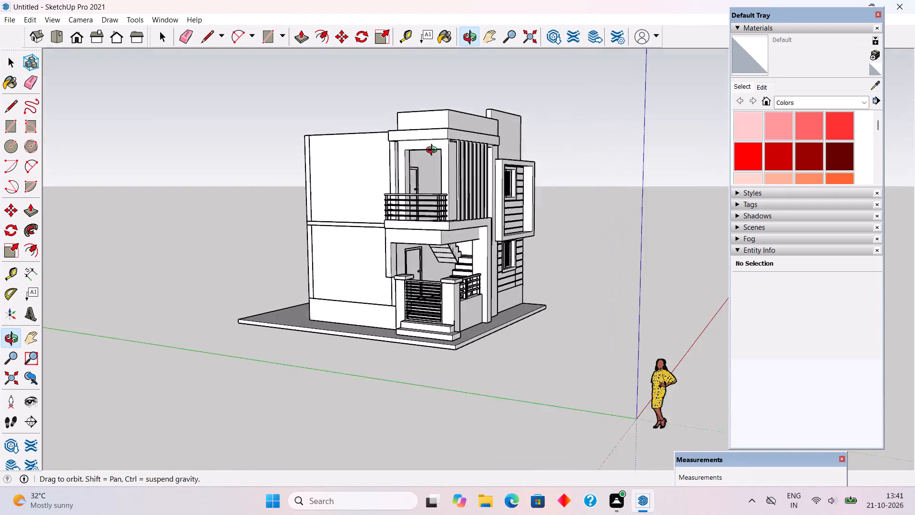
{"action": "middle_click_drag", "start_coordinate": [434, 151], "coordinate": [464, 144]}
{"action": "scroll", "coordinate": [464, 144], "scroll_direction": "up", "scroll_amount": 3}
{"action": "scroll", "coordinate": [478, 186], "scroll_direction": "up", "scroll_amount": 3}
{"action": "middle_click_drag", "start_coordinate": [483, 199], "coordinate": [377, 206]}
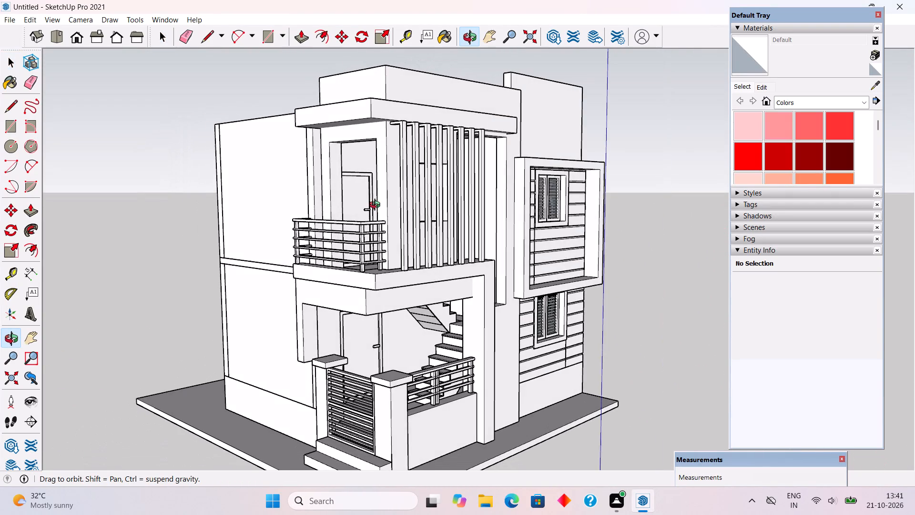
{"action": "middle_click_drag", "start_coordinate": [377, 206], "coordinate": [282, 204]}
{"action": "scroll", "coordinate": [282, 204], "scroll_direction": "up", "scroll_amount": 2}
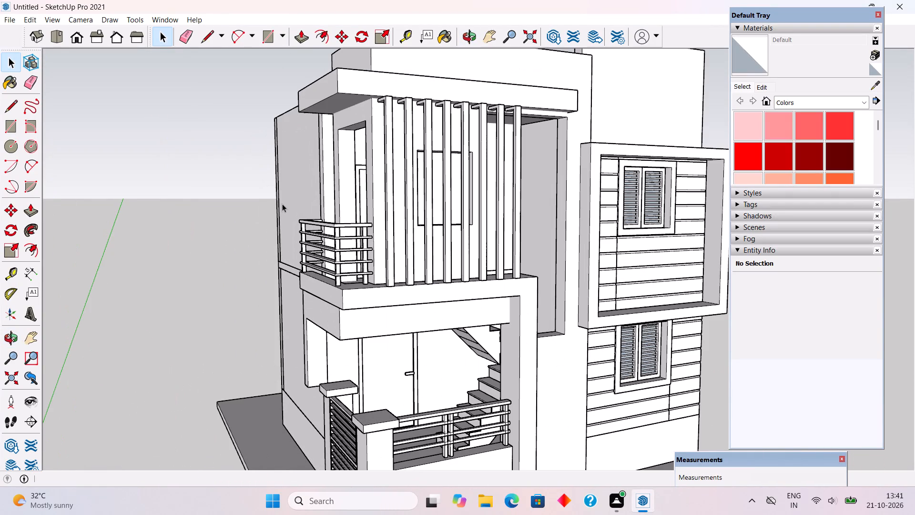
{"action": "scroll", "coordinate": [282, 204], "scroll_direction": "down", "scroll_amount": 2}
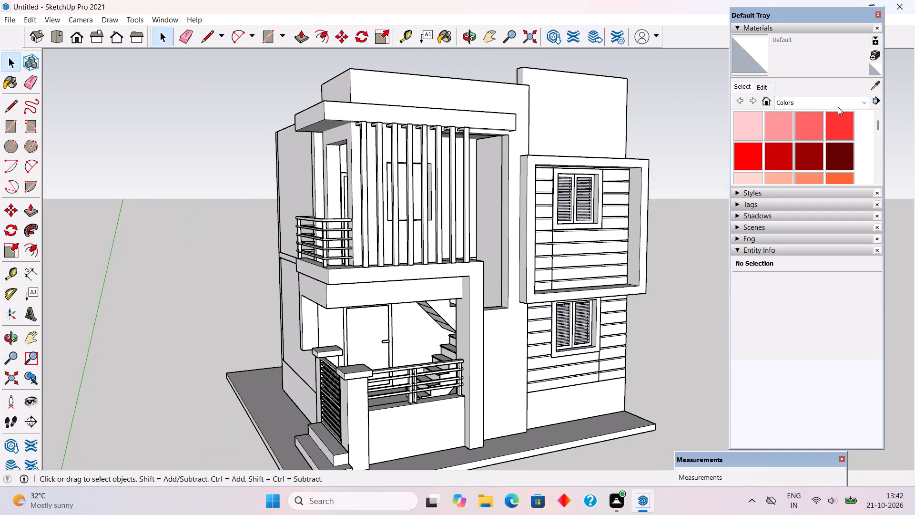
Paint the ground-floor entrance door with Wood Veneer 01 from the Wood materials collection.
{"action": "left_click", "coordinate": [846, 101]}
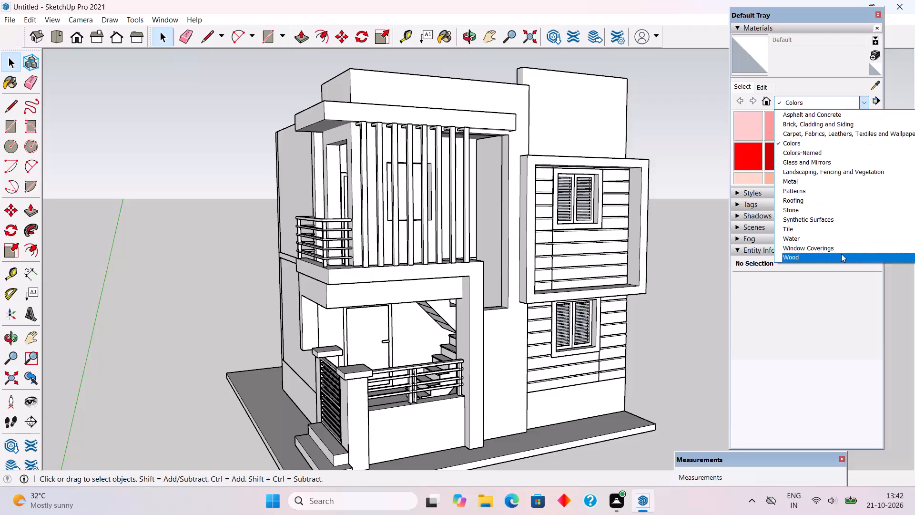
{"action": "left_click", "coordinate": [841, 254]}
{"action": "scroll", "coordinate": [842, 139], "scroll_direction": "down", "scroll_amount": 2}
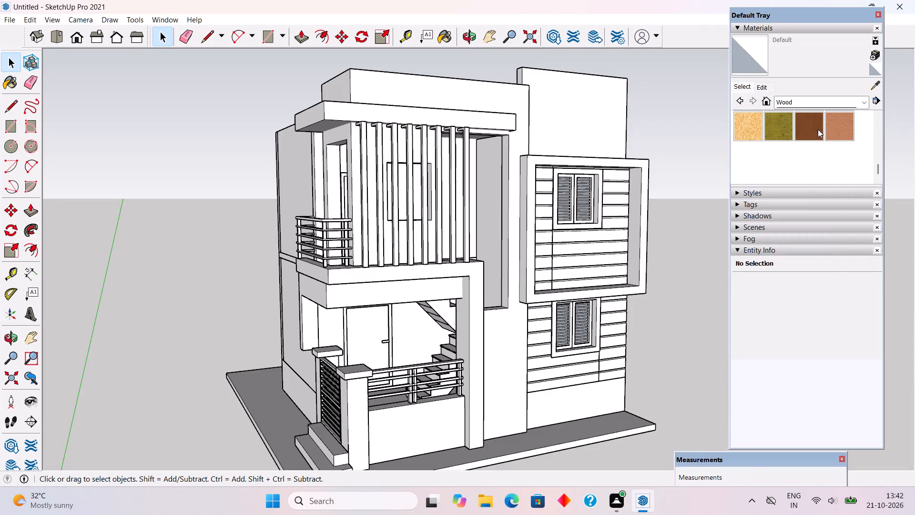
{"action": "left_click", "coordinate": [816, 127]}
{"action": "scroll", "coordinate": [178, 389], "scroll_direction": "up", "scroll_amount": 6}
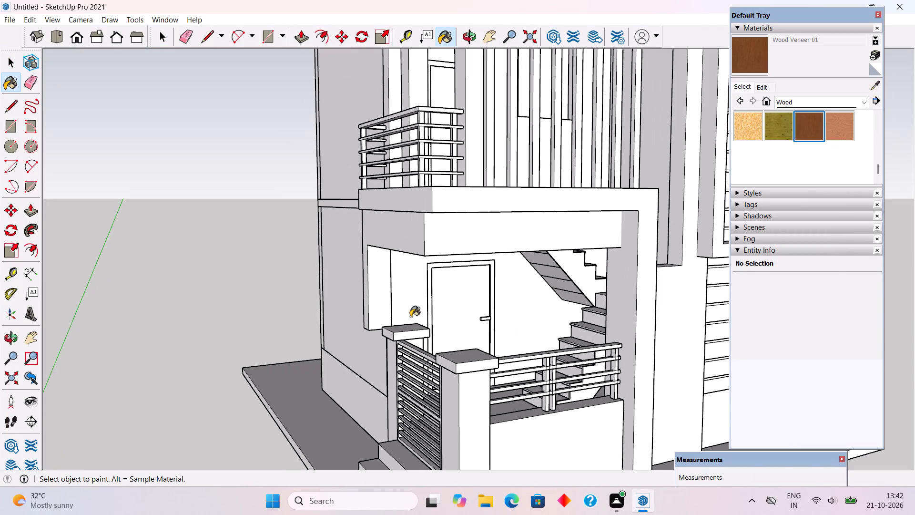
{"action": "left_click", "coordinate": [440, 306]}
{"action": "scroll", "coordinate": [432, 305], "scroll_direction": "up", "scroll_amount": 4}
{"action": "left_click", "coordinate": [426, 315]}
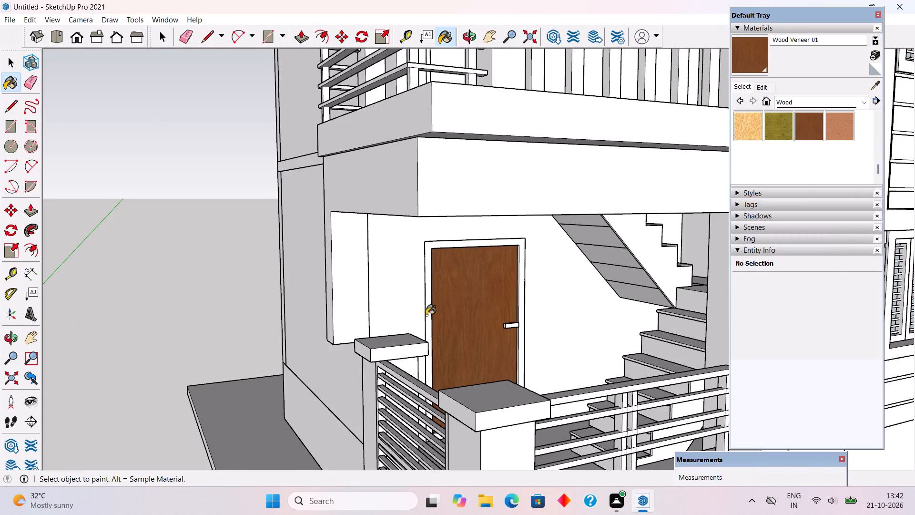
Paint the upper-floor balcony door with the same Wood Veneer 01 material.
{"action": "scroll", "coordinate": [428, 316], "scroll_direction": "down", "scroll_amount": 7}
{"action": "scroll", "coordinate": [435, 146], "scroll_direction": "up", "scroll_amount": 4}
{"action": "left_click", "coordinate": [436, 145]}
{"action": "scroll", "coordinate": [434, 140], "scroll_direction": "up", "scroll_amount": 3}
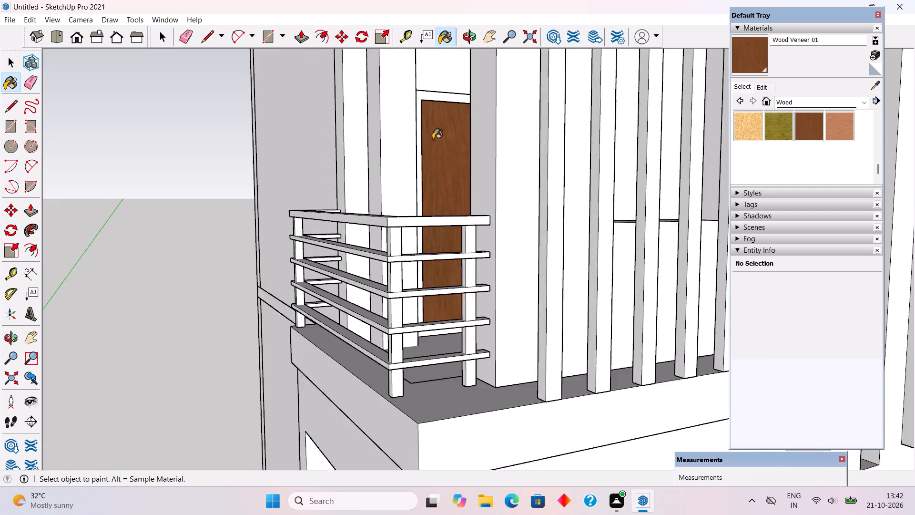
Paint the frame of the upper-floor balcony door with Wood Veneer 01.
{"action": "scroll", "coordinate": [433, 139], "scroll_direction": "up", "scroll_amount": 2}
{"action": "left_click", "coordinate": [426, 90]}
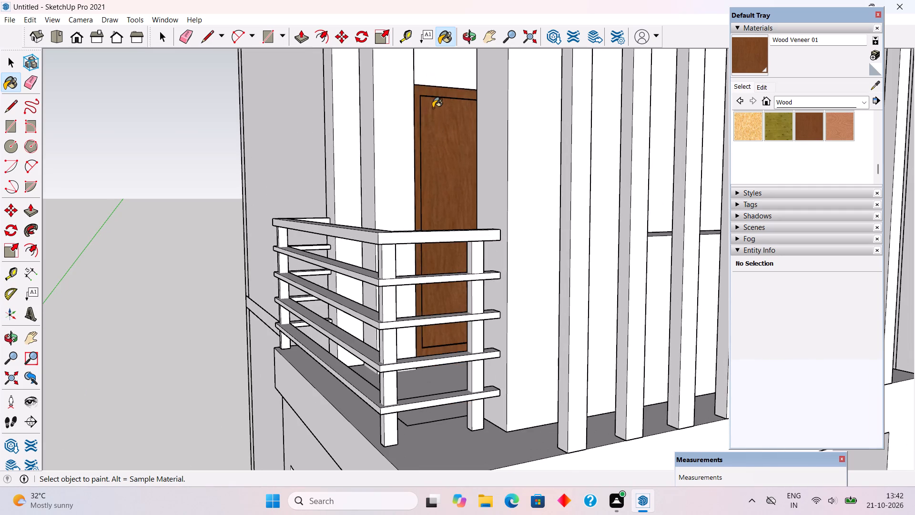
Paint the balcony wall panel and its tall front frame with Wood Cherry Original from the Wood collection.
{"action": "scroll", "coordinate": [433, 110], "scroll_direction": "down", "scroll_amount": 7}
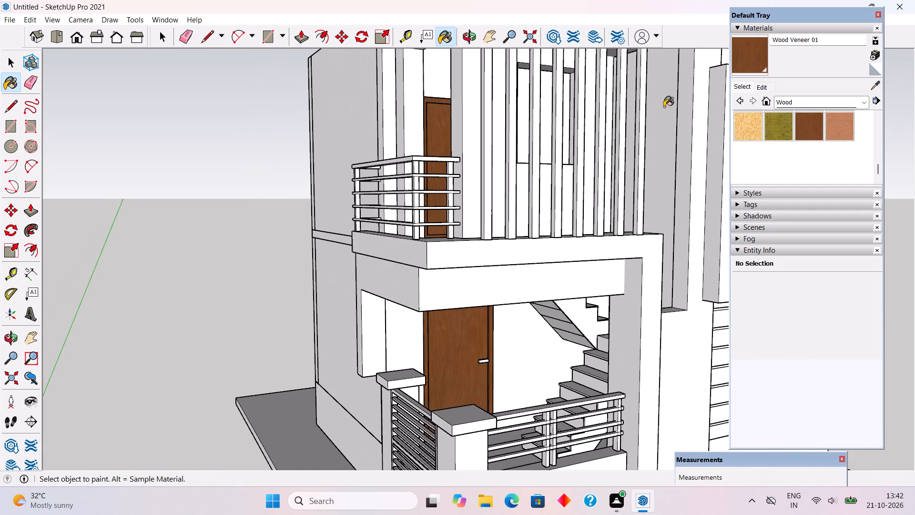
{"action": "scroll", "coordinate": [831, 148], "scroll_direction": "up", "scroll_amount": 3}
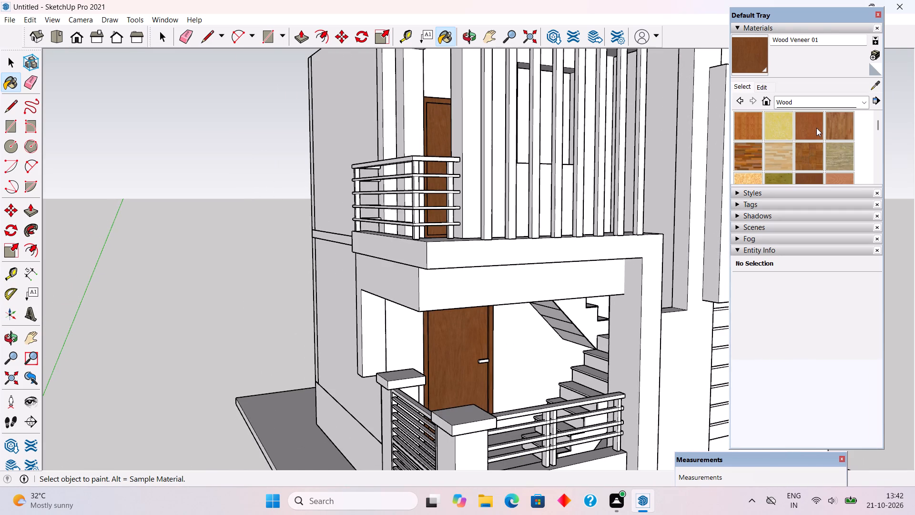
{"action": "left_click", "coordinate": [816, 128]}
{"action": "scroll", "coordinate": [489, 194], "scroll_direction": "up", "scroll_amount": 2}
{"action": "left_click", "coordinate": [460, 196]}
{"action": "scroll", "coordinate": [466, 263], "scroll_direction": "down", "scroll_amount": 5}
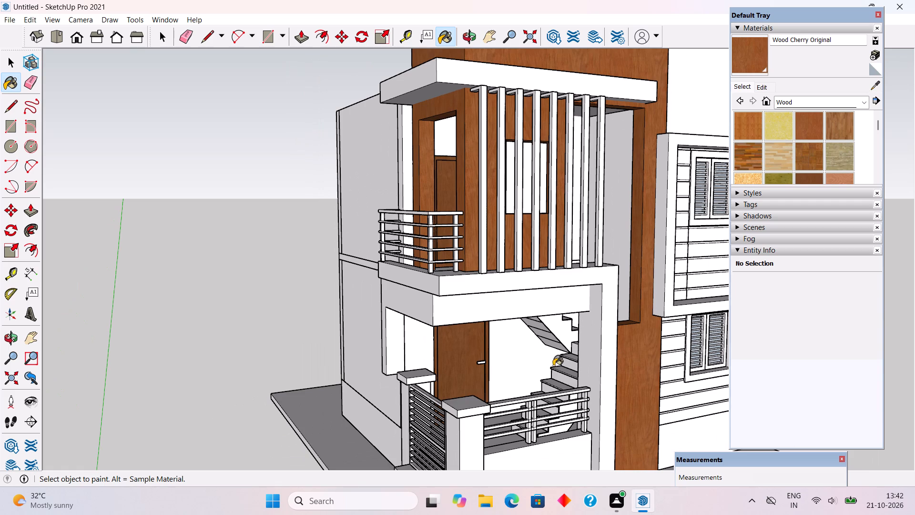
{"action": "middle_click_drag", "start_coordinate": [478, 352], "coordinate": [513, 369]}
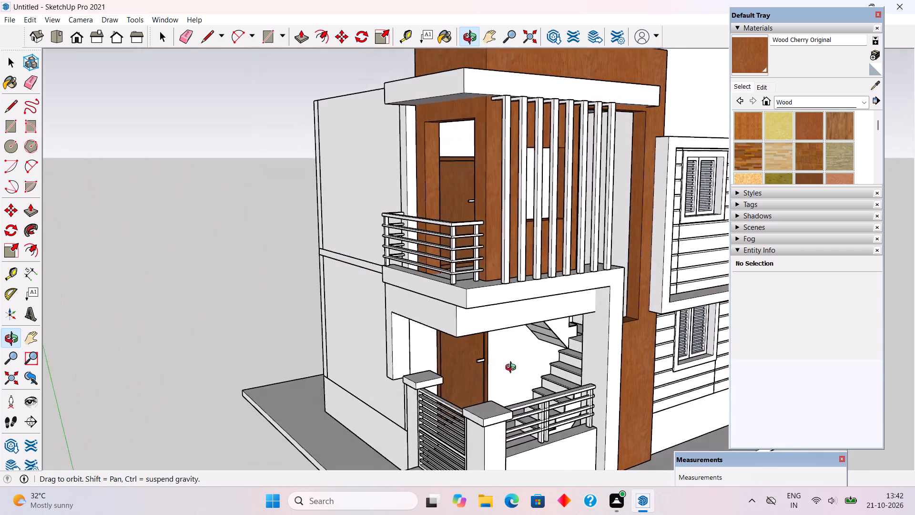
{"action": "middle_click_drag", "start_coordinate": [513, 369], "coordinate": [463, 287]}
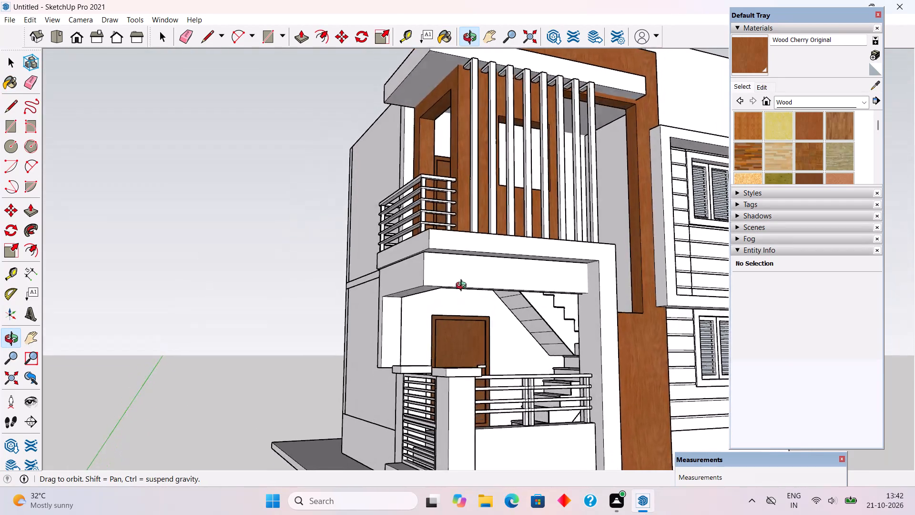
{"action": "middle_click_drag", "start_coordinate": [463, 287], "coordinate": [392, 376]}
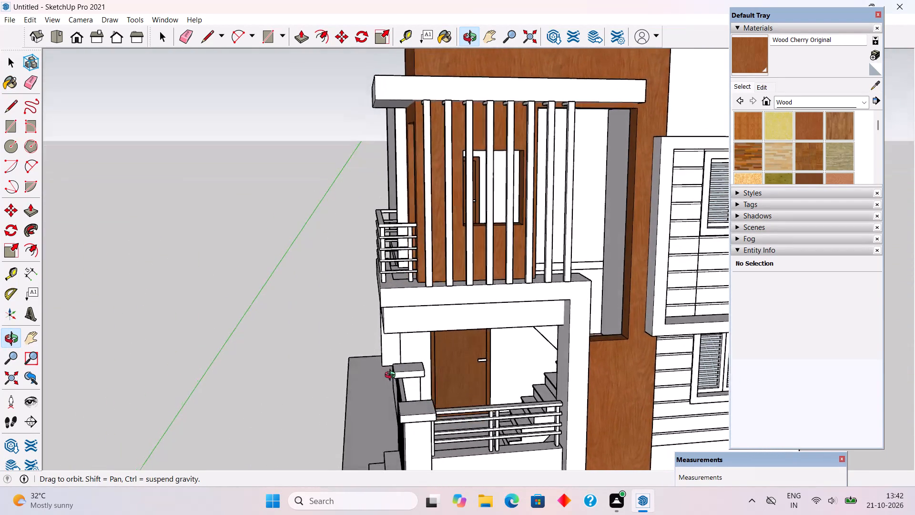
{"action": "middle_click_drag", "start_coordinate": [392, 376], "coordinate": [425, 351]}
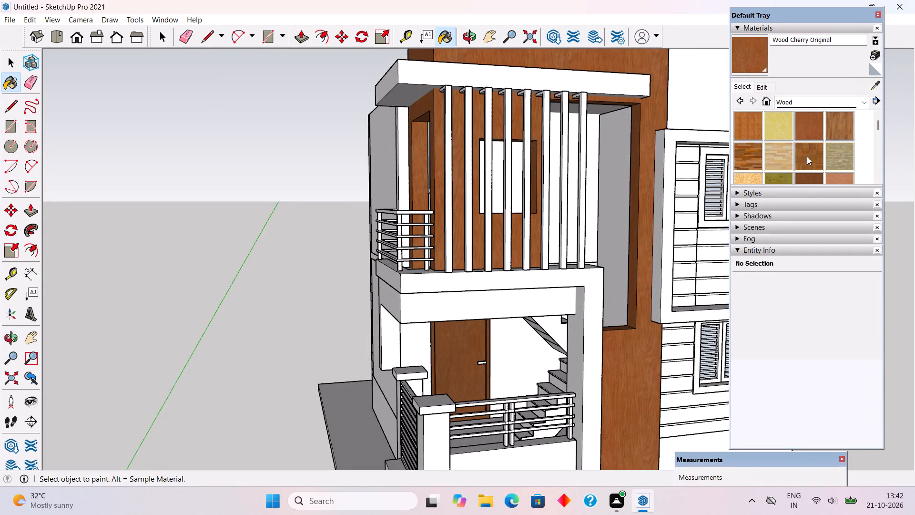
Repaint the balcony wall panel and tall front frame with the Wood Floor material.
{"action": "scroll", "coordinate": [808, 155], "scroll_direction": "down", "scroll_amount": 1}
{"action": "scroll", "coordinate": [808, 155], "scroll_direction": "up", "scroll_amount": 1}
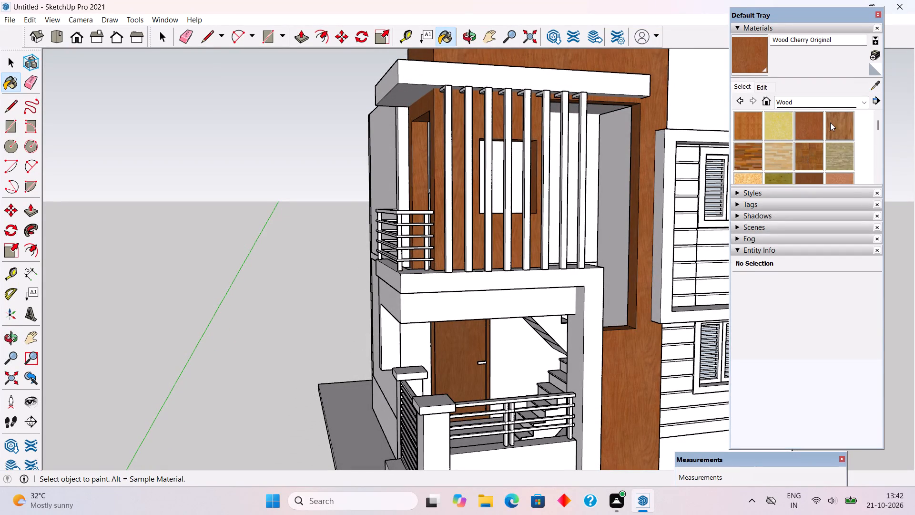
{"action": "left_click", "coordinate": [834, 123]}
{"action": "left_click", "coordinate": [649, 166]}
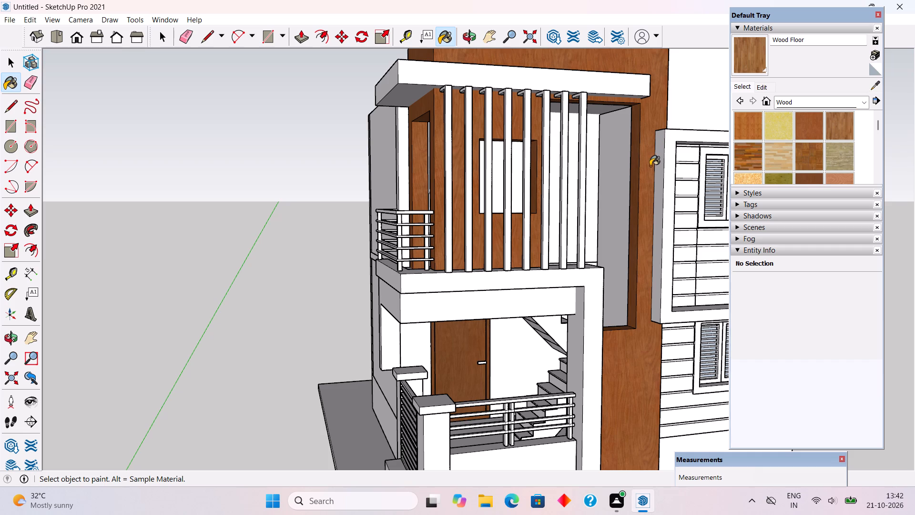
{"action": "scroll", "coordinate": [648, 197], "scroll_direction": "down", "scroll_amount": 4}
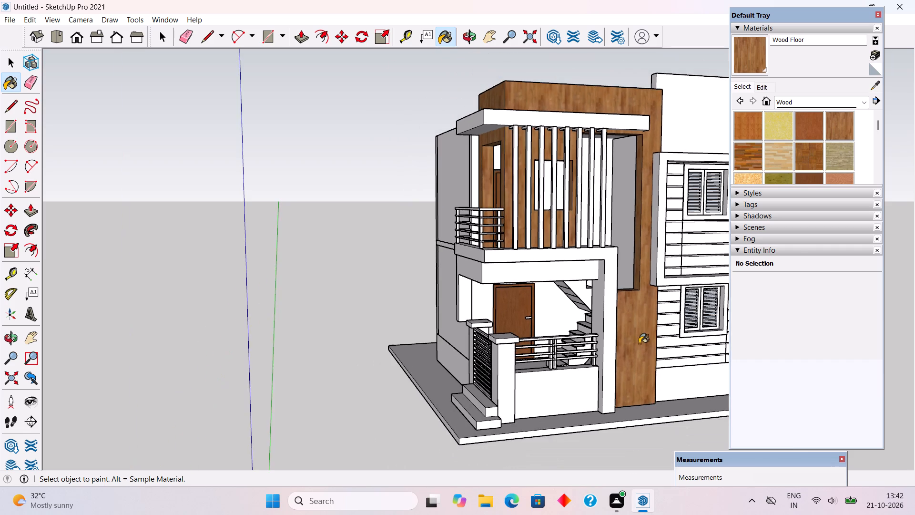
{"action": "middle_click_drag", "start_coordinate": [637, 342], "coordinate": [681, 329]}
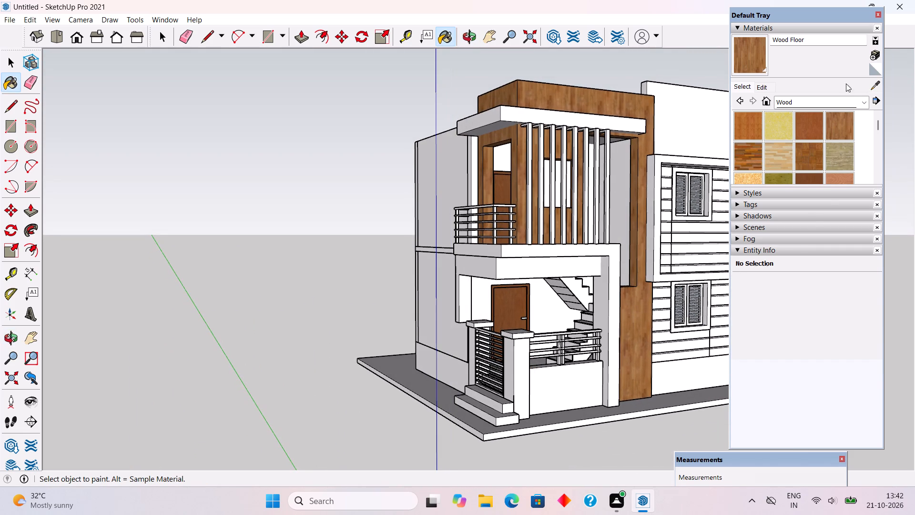
Paint the balcony wall panel and tall front frame with Color C07 from the Colors collection.
{"action": "left_click", "coordinate": [783, 99]}
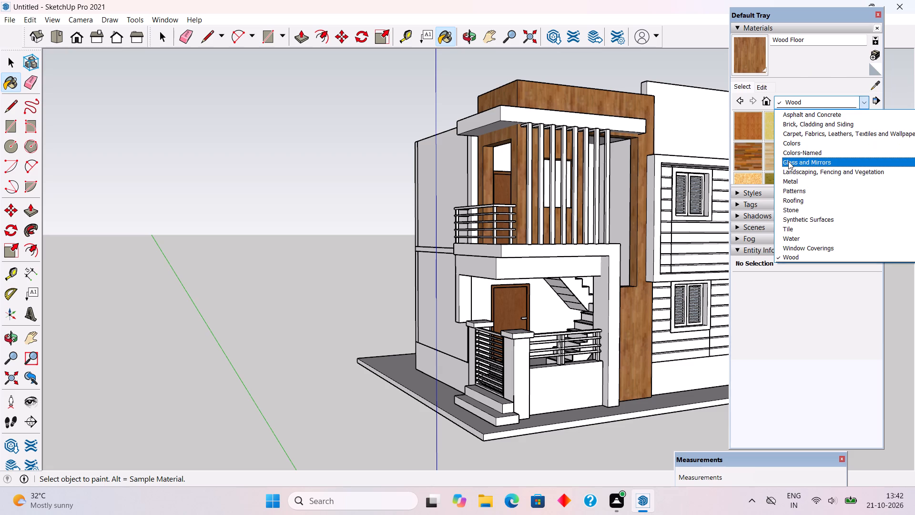
{"action": "left_click", "coordinate": [792, 144]}
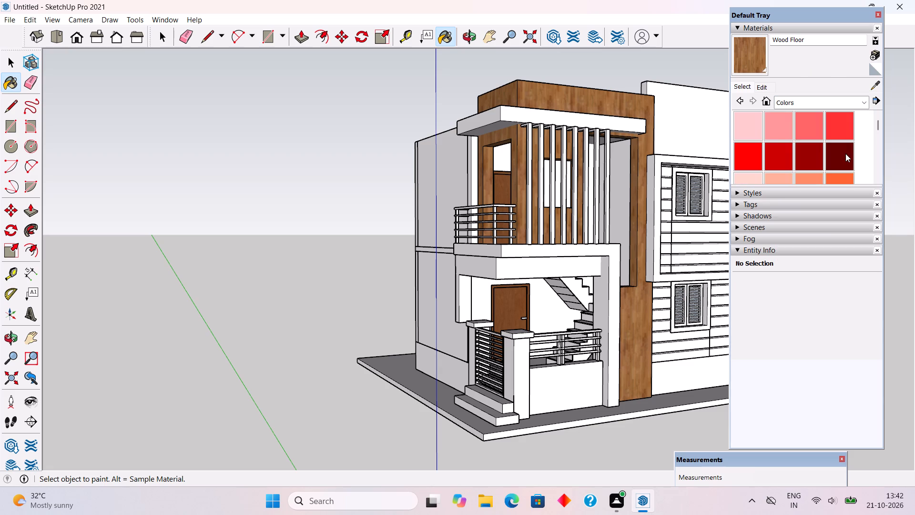
{"action": "scroll", "coordinate": [845, 154], "scroll_direction": "down", "scroll_amount": 2}
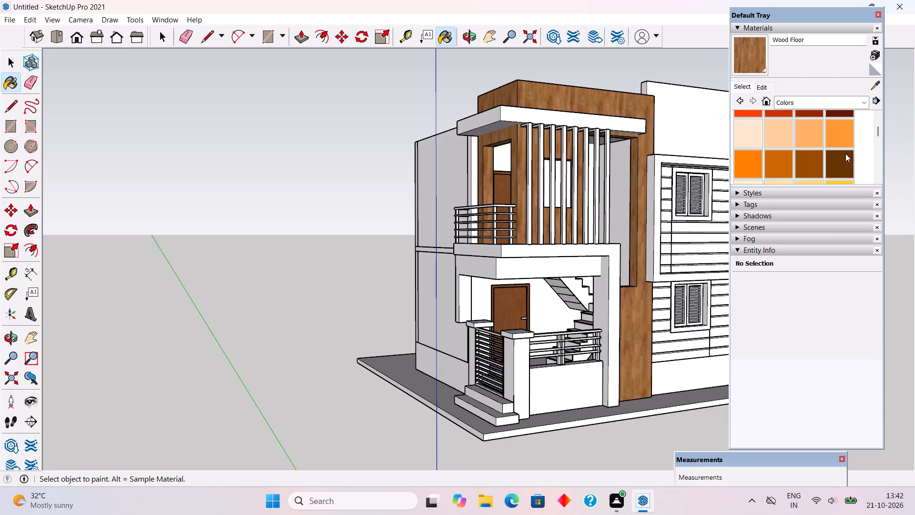
{"action": "left_click", "coordinate": [811, 157]}
{"action": "left_click", "coordinate": [587, 105]}
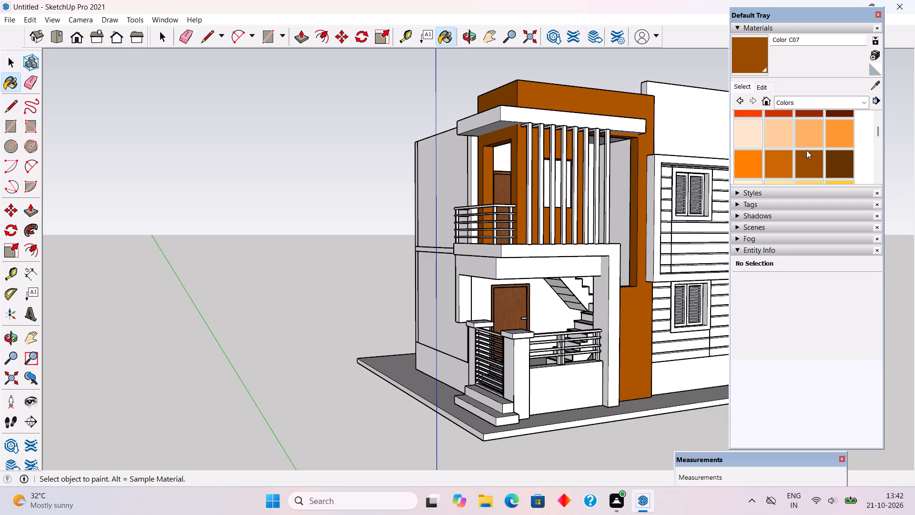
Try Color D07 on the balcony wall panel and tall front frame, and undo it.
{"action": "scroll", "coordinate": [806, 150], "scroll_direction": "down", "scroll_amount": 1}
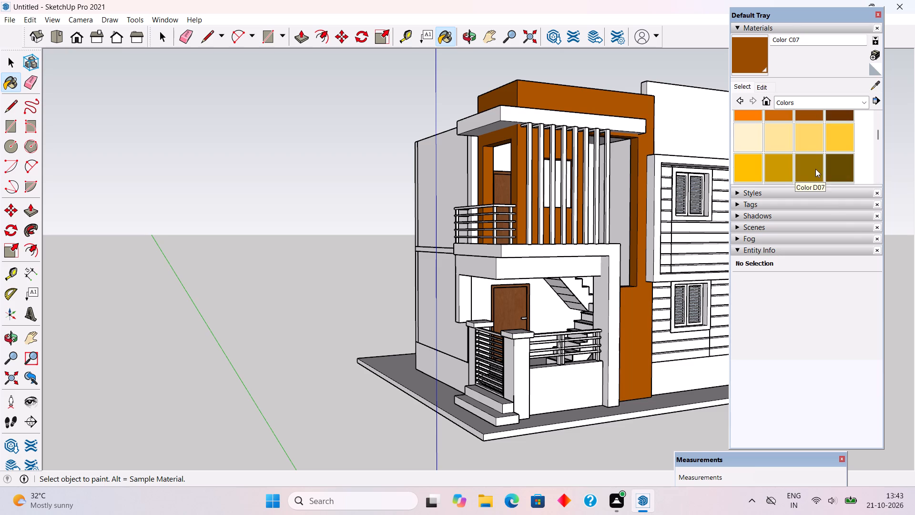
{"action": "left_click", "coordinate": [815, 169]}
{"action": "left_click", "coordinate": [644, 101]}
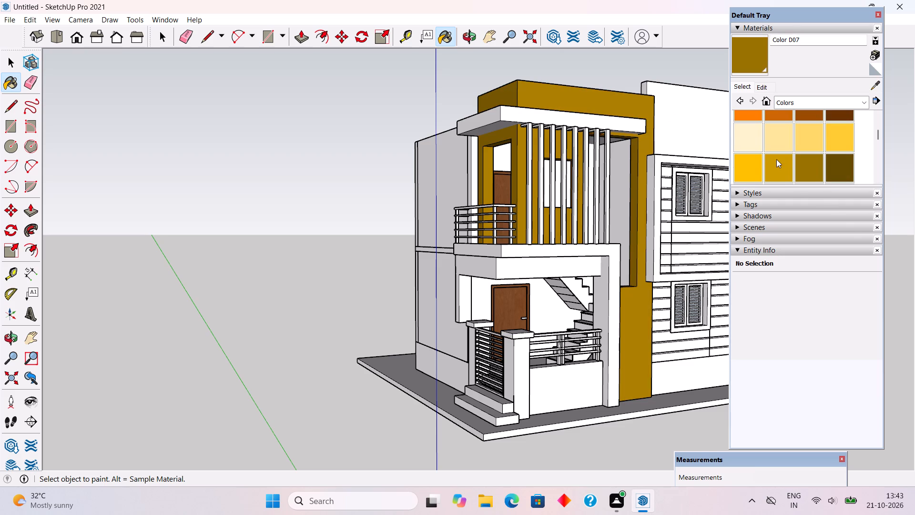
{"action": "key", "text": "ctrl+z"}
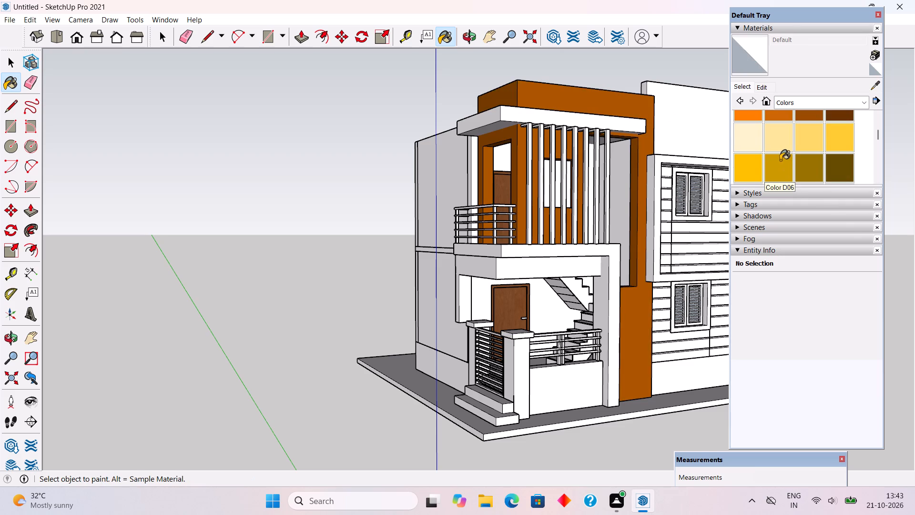
Sample Color C07 from the balcony wall panel and adjust its brightness to a slightly darker brown.
{"action": "left_click", "coordinate": [879, 82]}
{"action": "left_click", "coordinate": [573, 103]}
{"action": "scroll", "coordinate": [780, 75], "scroll_direction": "up", "scroll_amount": 3}
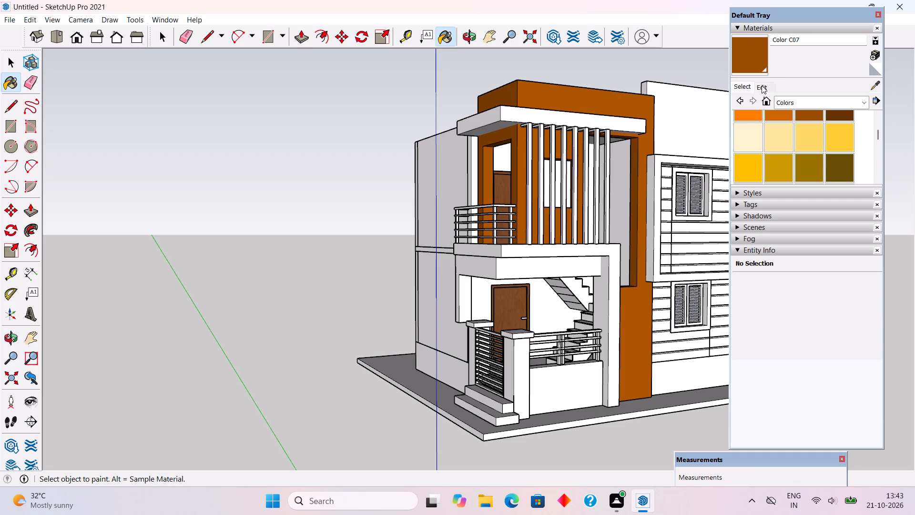
{"action": "left_click", "coordinate": [759, 87]}
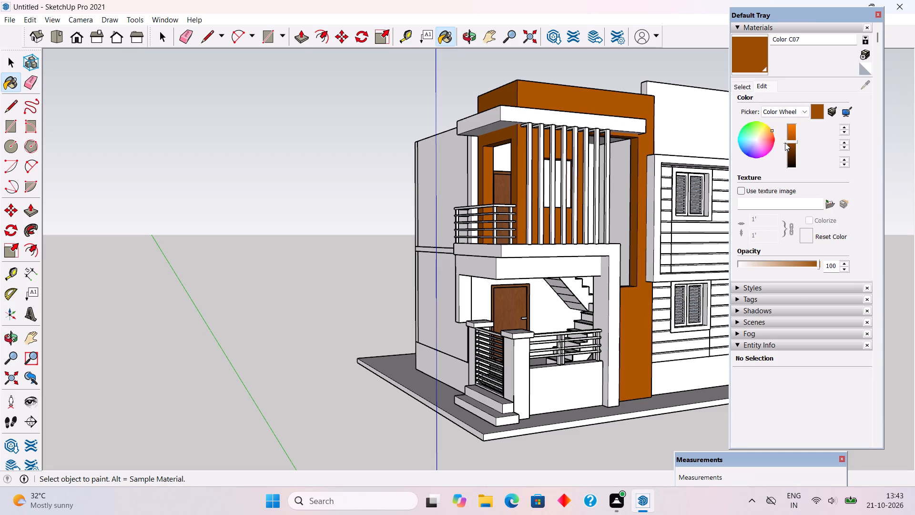
{"action": "left_click_drag", "start_coordinate": [785, 142], "coordinate": [789, 130]}
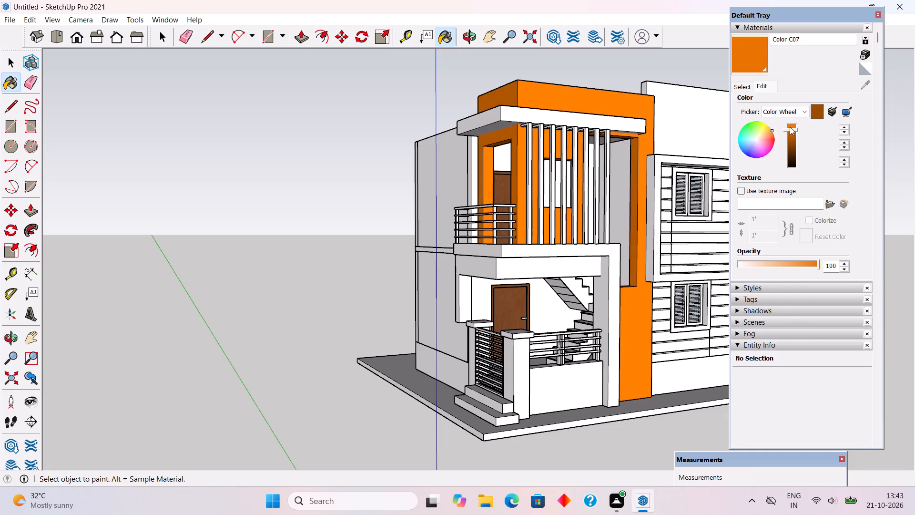
{"action": "left_click_drag", "start_coordinate": [790, 127], "coordinate": [794, 150]}
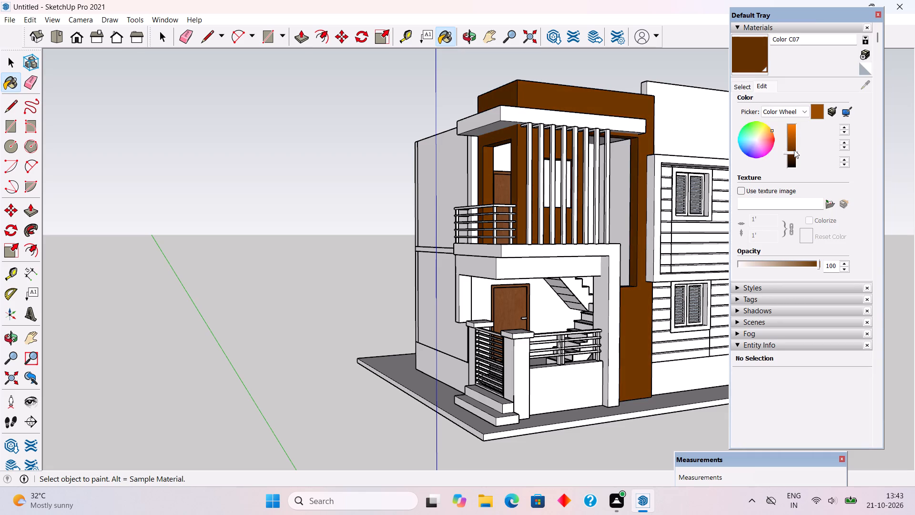
{"action": "left_click_drag", "start_coordinate": [794, 150], "coordinate": [794, 146]}
{"action": "left_click_drag", "start_coordinate": [794, 146], "coordinate": [793, 144]}
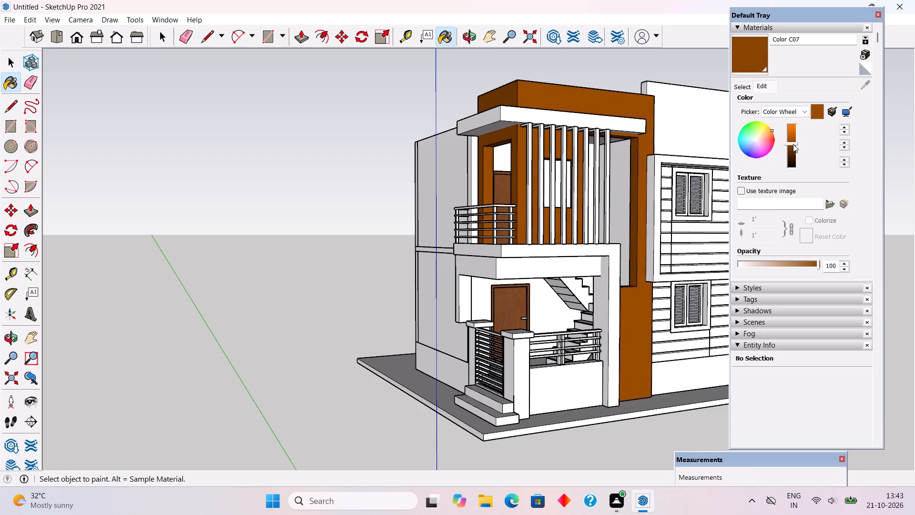
{"action": "key", "text": "space"}
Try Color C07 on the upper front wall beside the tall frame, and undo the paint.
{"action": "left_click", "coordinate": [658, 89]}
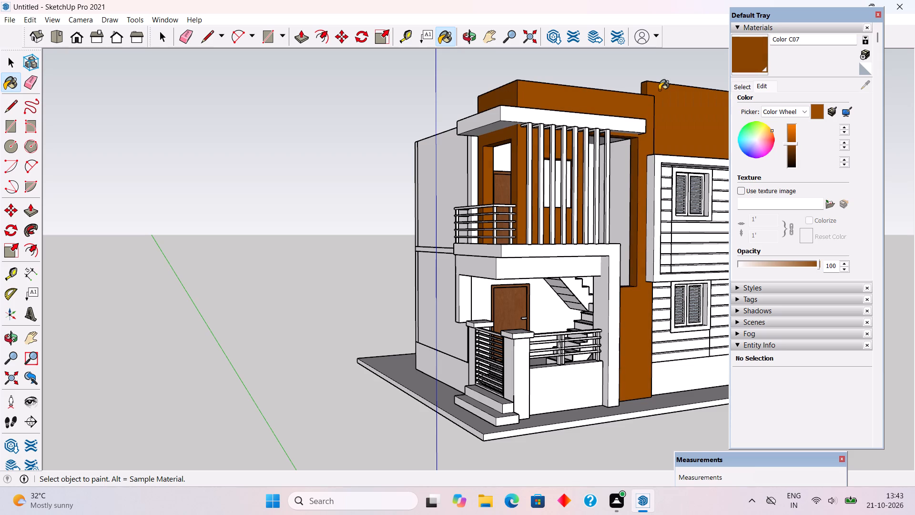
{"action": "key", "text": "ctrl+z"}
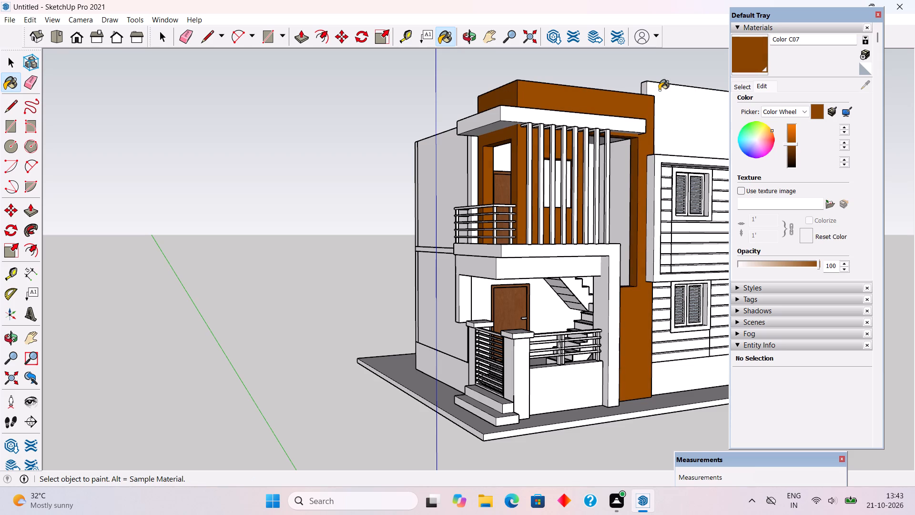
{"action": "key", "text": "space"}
Pull the brown balcony wall panel's door-side face outward to line up with the adjoining white side wall.
{"action": "middle_click_drag", "start_coordinate": [614, 187], "coordinate": [585, 233]}
{"action": "middle_click_drag", "start_coordinate": [551, 257], "coordinate": [538, 259]}
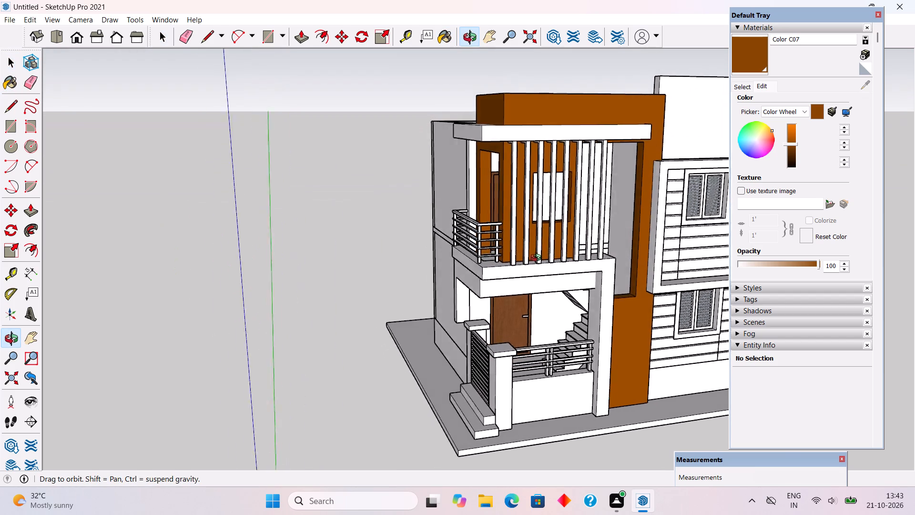
{"action": "middle_click_drag", "start_coordinate": [538, 259], "coordinate": [511, 243]}
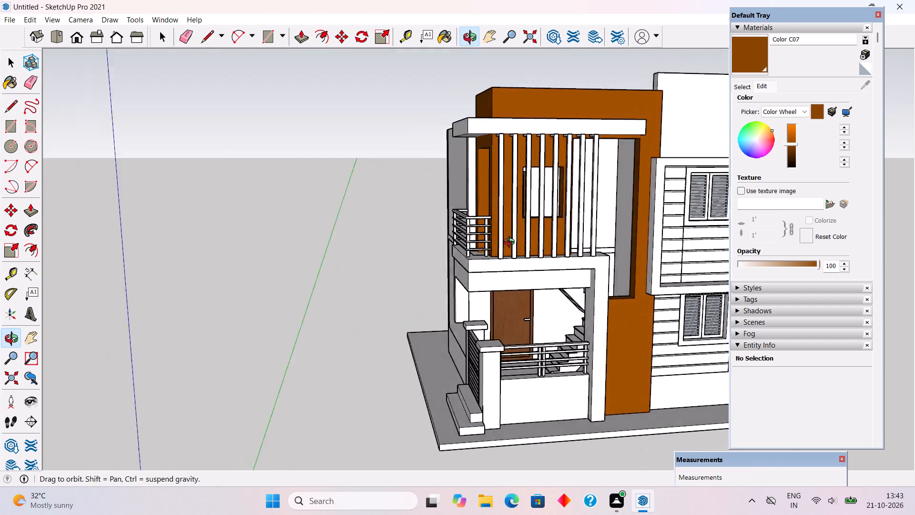
{"action": "middle_click_drag", "start_coordinate": [511, 243], "coordinate": [564, 264]}
{"action": "scroll", "coordinate": [549, 261], "scroll_direction": "up", "scroll_amount": 1}
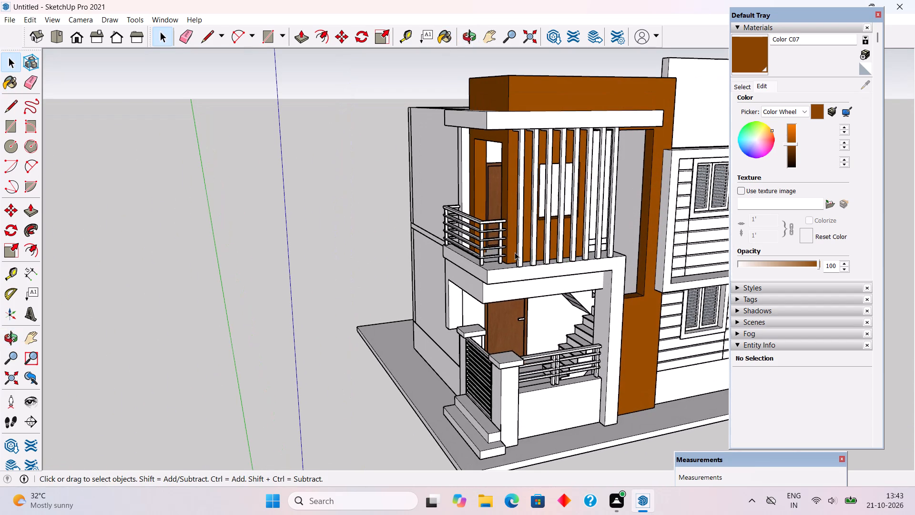
{"action": "middle_click_drag", "start_coordinate": [466, 198], "coordinate": [512, 220]}
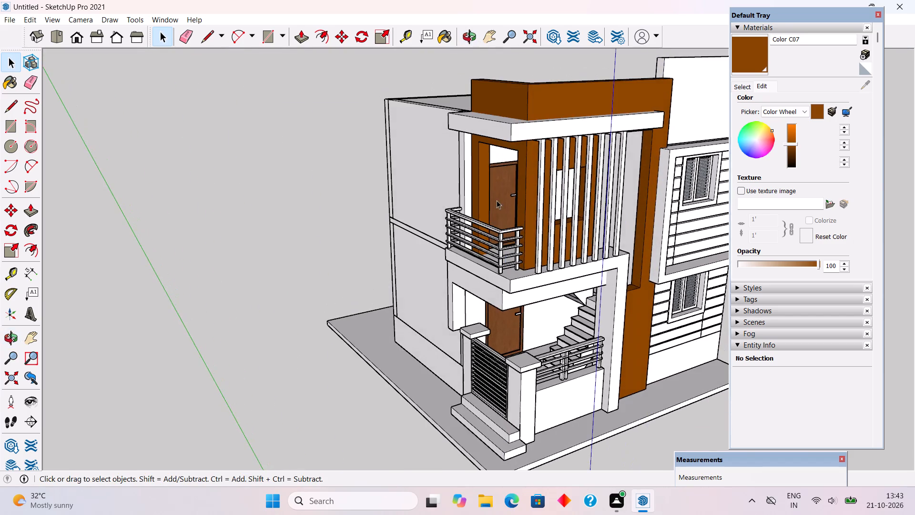
{"action": "scroll", "coordinate": [440, 175], "scroll_direction": "up", "scroll_amount": 7}
{"action": "middle_click_drag", "start_coordinate": [471, 205], "coordinate": [594, 312]}
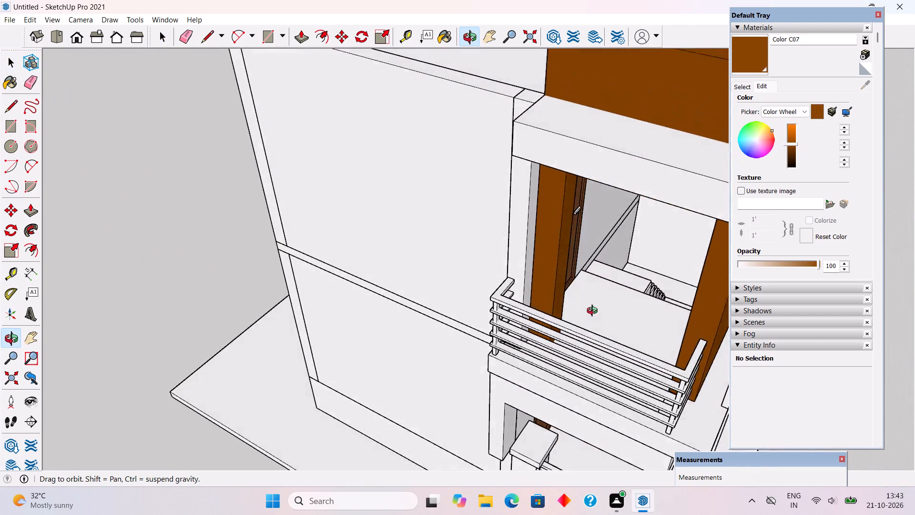
{"action": "middle_click_drag", "start_coordinate": [594, 312], "coordinate": [502, 237]}
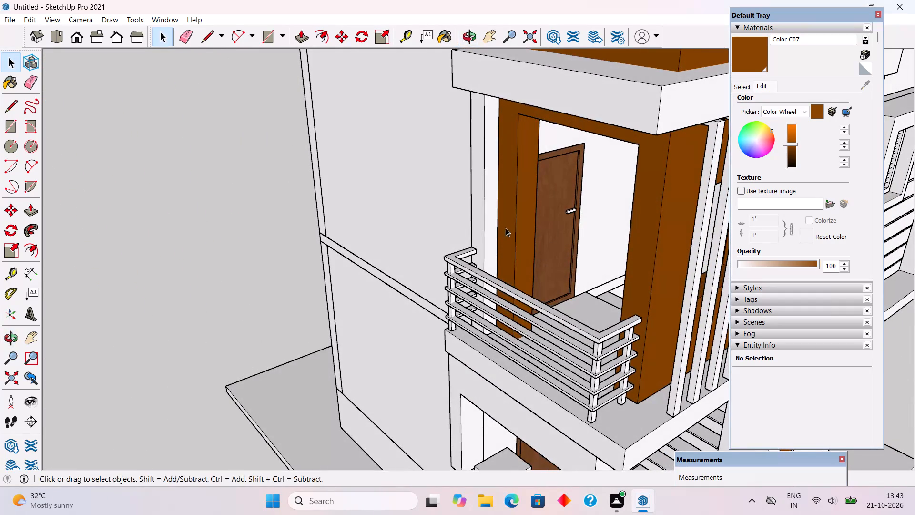
{"action": "middle_click_drag", "start_coordinate": [504, 198], "coordinate": [502, 165]}
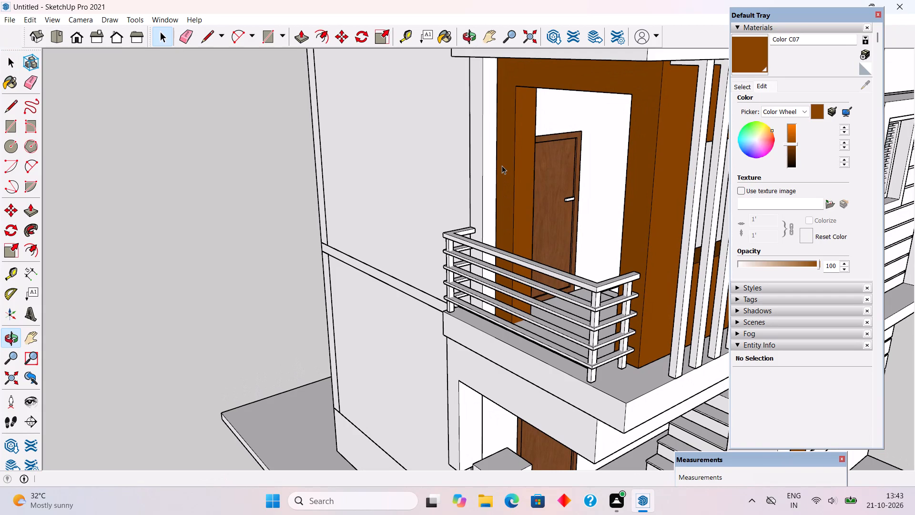
{"action": "triple_click", "coordinate": [514, 160]}
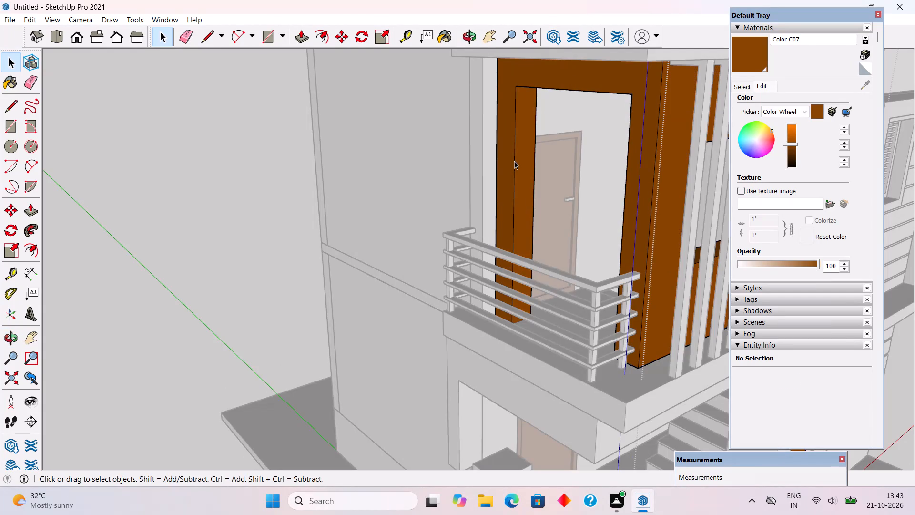
{"action": "key", "text": "p"}
{"action": "left_click", "coordinate": [510, 172]}
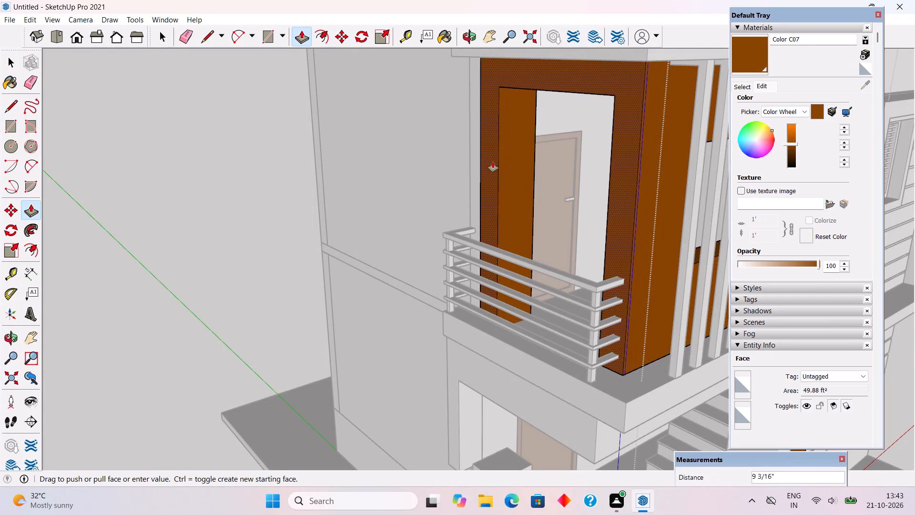
{"action": "middle_click_drag", "start_coordinate": [491, 154], "coordinate": [579, 194]}
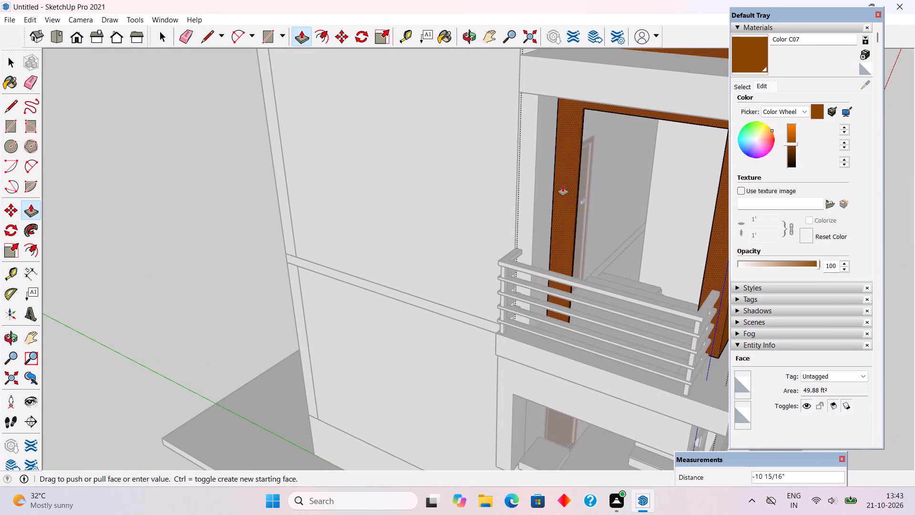
{"action": "left_click", "coordinate": [533, 115]}
{"action": "middle_click_drag", "start_coordinate": [594, 220], "coordinate": [436, 155]}
{"action": "key", "text": "space"}
{"action": "left_click", "coordinate": [268, 133]}
Extend the balcony slab outward by 6" by pulling its edge face below the door-side railing.
{"action": "middle_click_drag", "start_coordinate": [508, 233], "coordinate": [412, 237]}
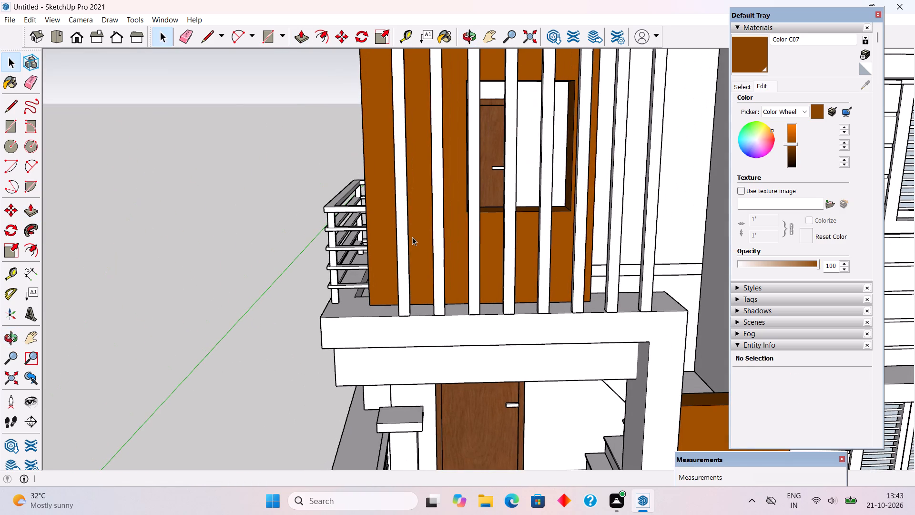
{"action": "middle_click_drag", "start_coordinate": [391, 291], "coordinate": [305, 306]}
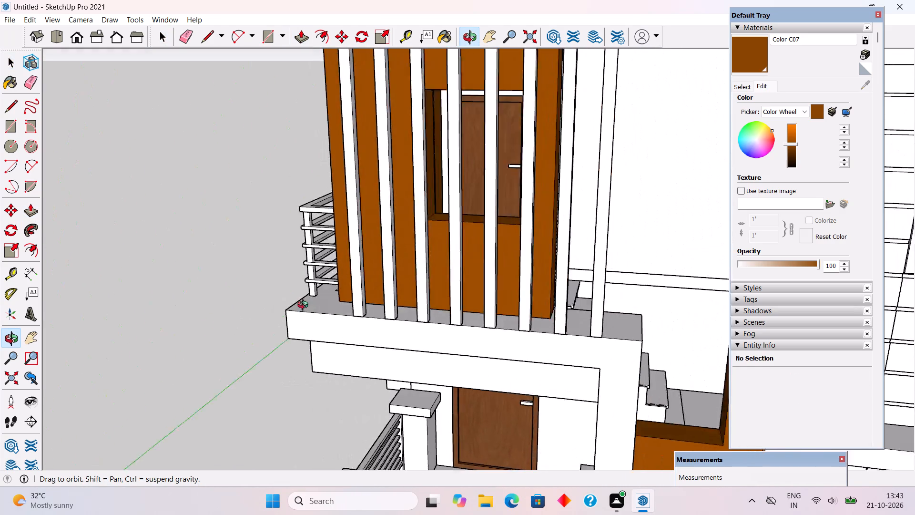
{"action": "middle_click_drag", "start_coordinate": [305, 306], "coordinate": [414, 282]}
{"action": "scroll", "coordinate": [414, 282], "scroll_direction": "down", "scroll_amount": 9}
{"action": "middle_click_drag", "start_coordinate": [381, 263], "coordinate": [444, 247]}
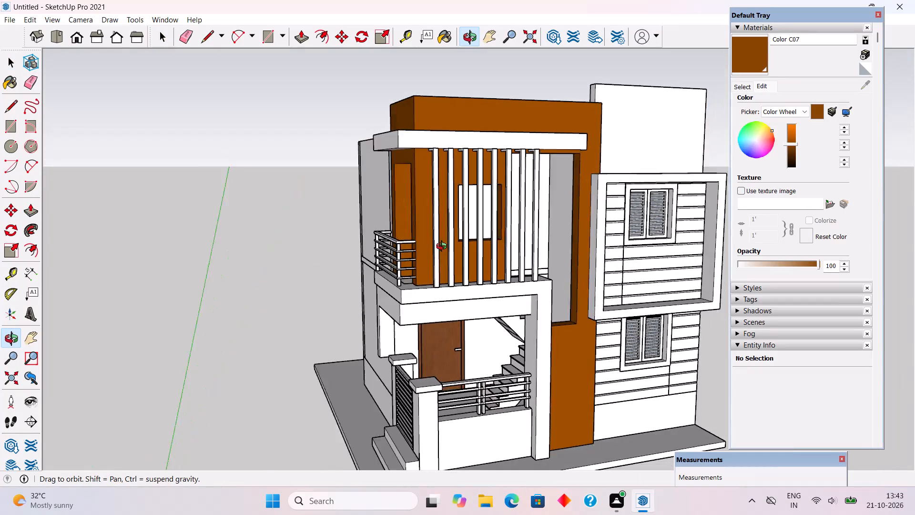
{"action": "middle_click_drag", "start_coordinate": [444, 247], "coordinate": [546, 311]}
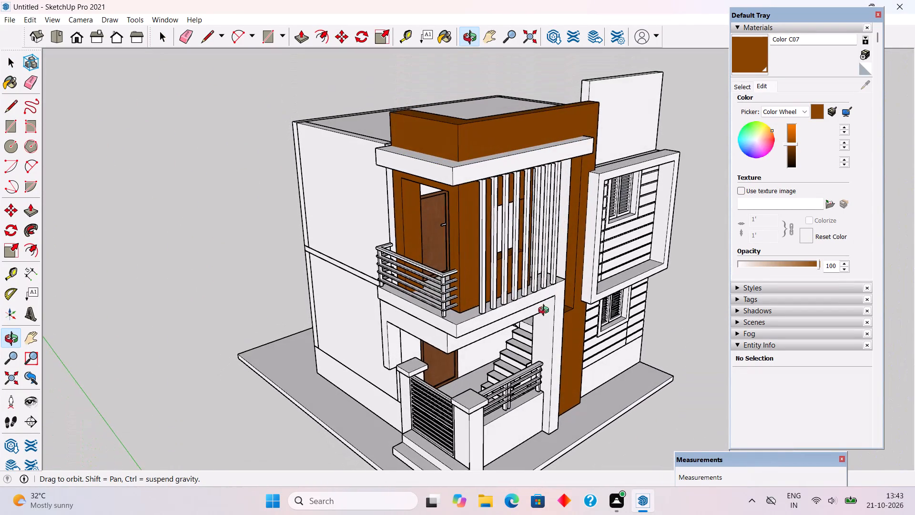
{"action": "middle_click_drag", "start_coordinate": [546, 311], "coordinate": [545, 312]}
{"action": "scroll", "coordinate": [432, 321], "scroll_direction": "up", "scroll_amount": 5}
{"action": "triple_click", "coordinate": [432, 318]}
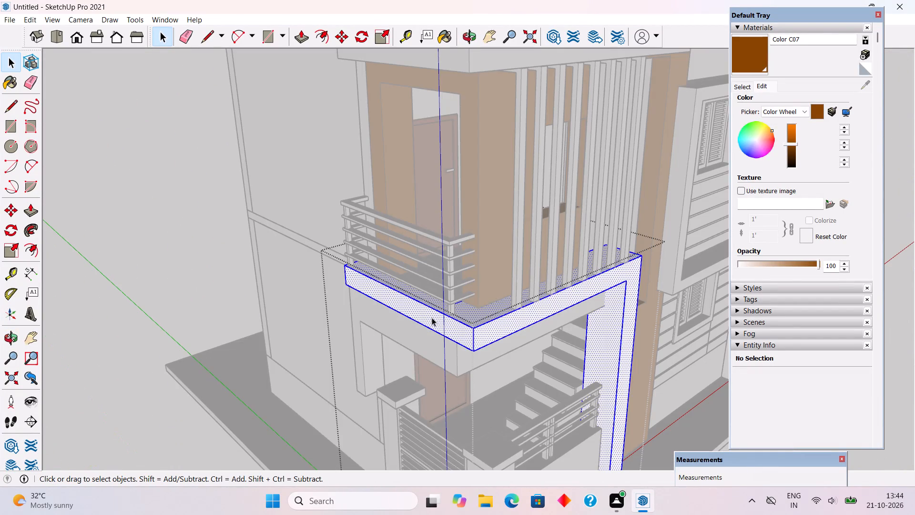
{"action": "key", "text": "p"}
{"action": "left_click", "coordinate": [432, 317]}
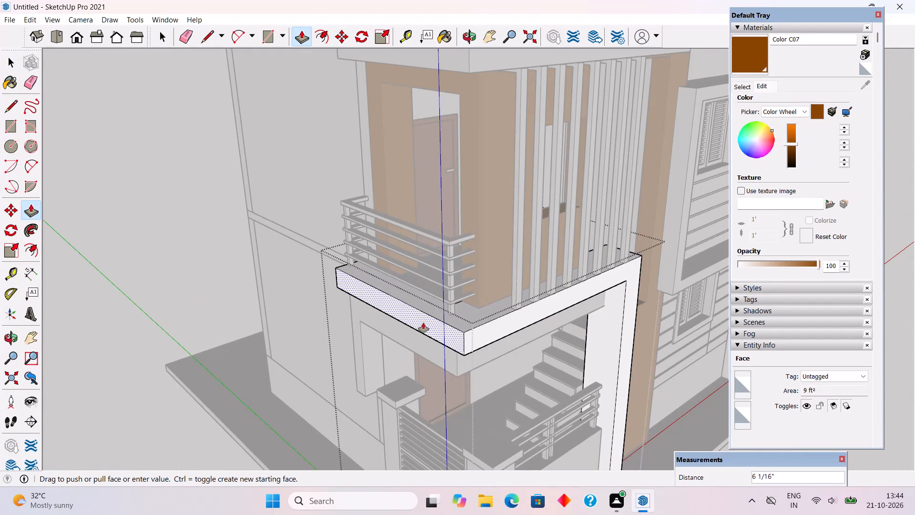
{"action": "type", "text": "6\""}
{"action": "key", "text": "Return"}
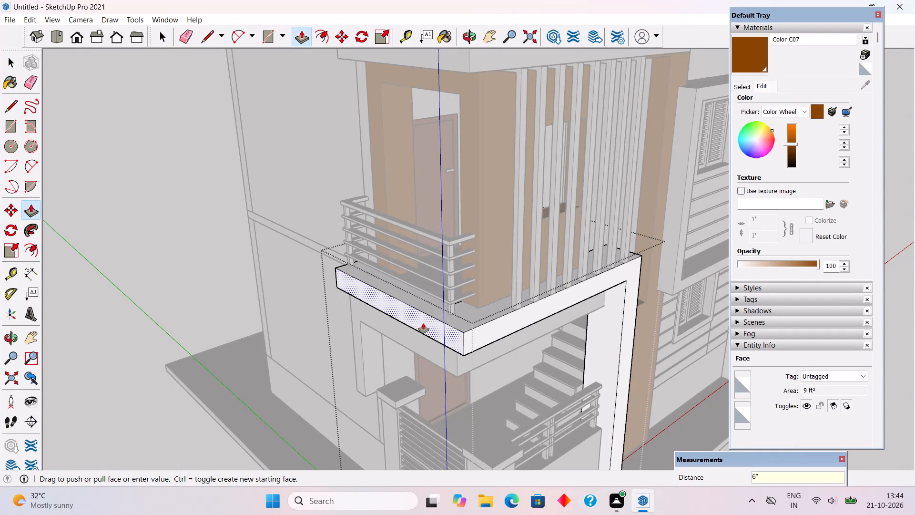
{"action": "key", "text": "space"}
{"action": "left_click", "coordinate": [134, 196]}
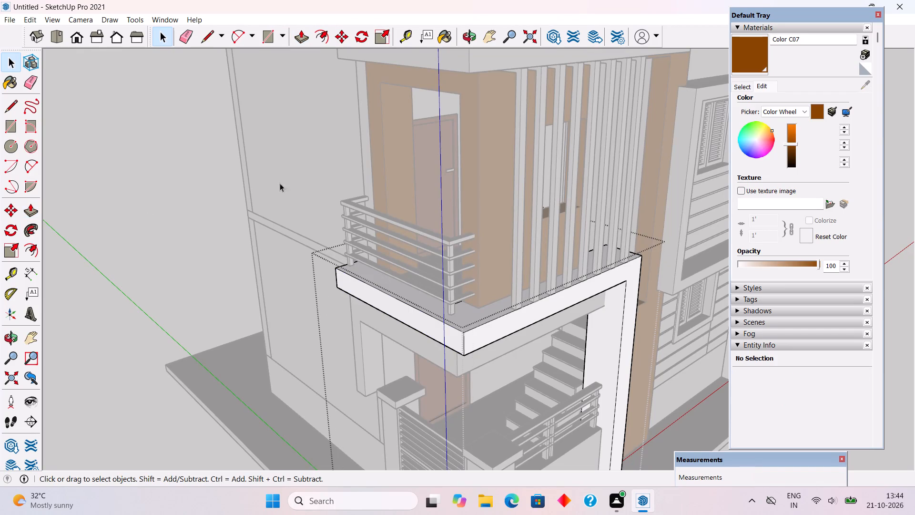
{"action": "left_click", "coordinate": [153, 164]}
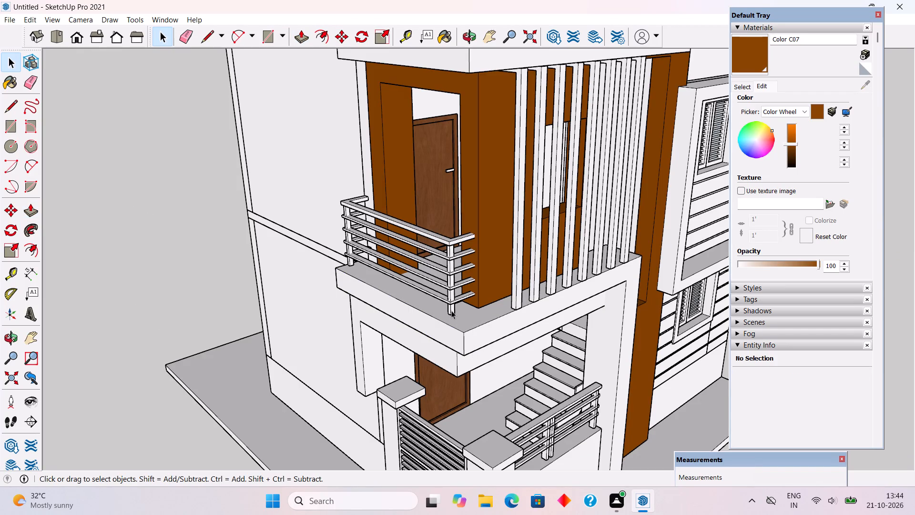
Push the brown balcony wall panel's door-side face back inward by about 1' 13/16", away from the railing.
{"action": "left_click", "coordinate": [451, 310]}
{"action": "scroll", "coordinate": [455, 296], "scroll_direction": "up", "scroll_amount": 5}
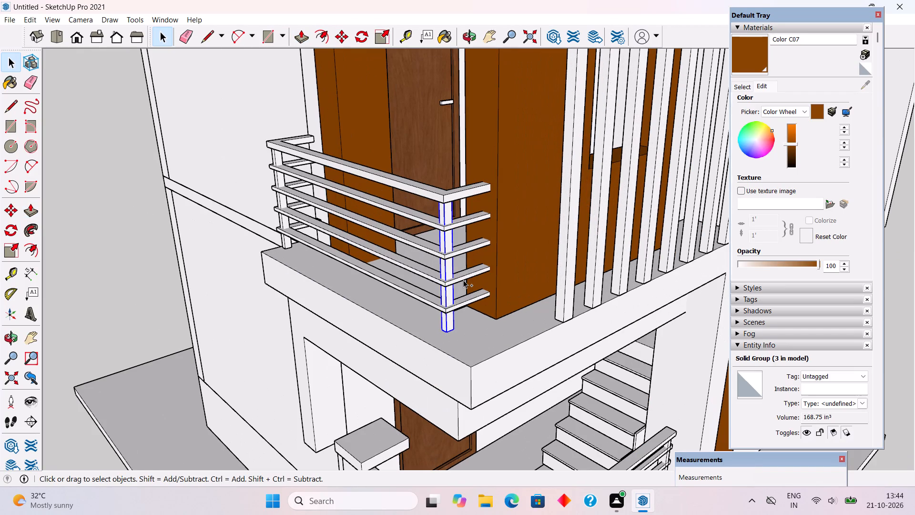
{"action": "scroll", "coordinate": [464, 279], "scroll_direction": "down", "scroll_amount": 4}
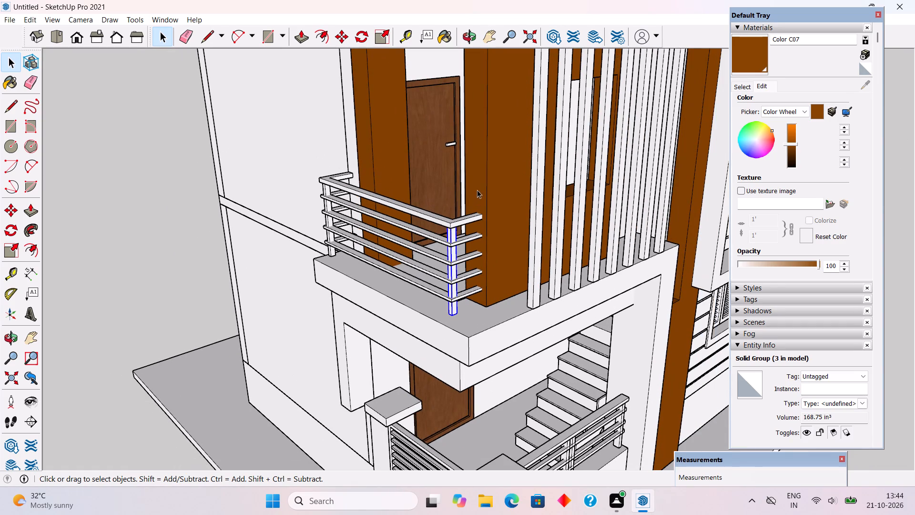
{"action": "key", "text": "space"}
{"action": "triple_click", "coordinate": [477, 190]}
{"action": "key", "text": "p"}
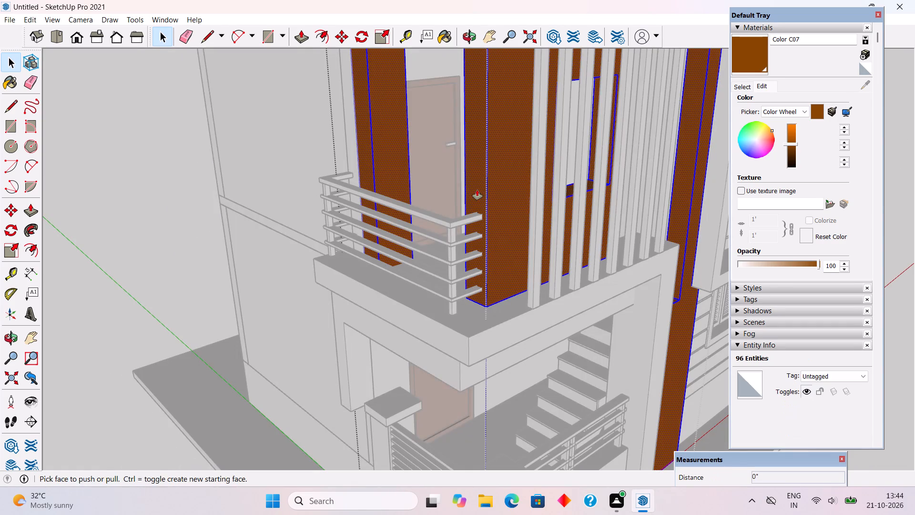
{"action": "left_click", "coordinate": [477, 190]}
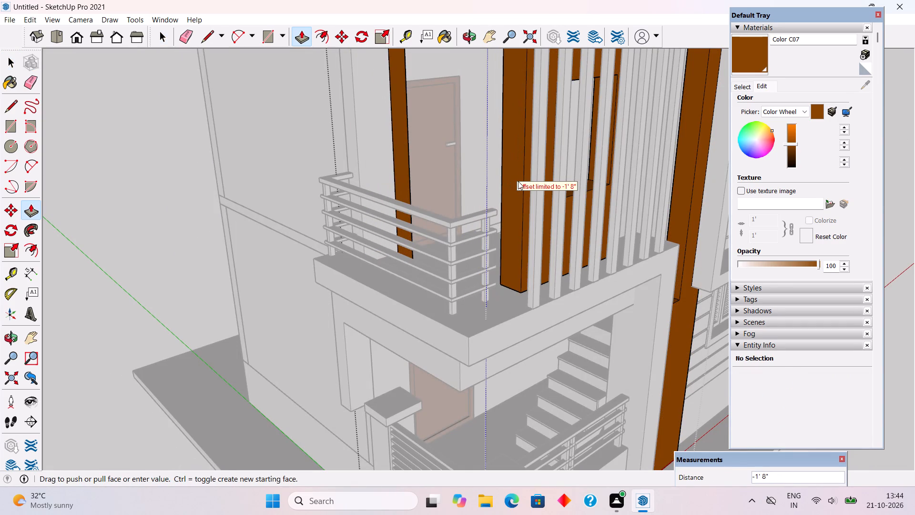
{"action": "left_click", "coordinate": [508, 207]}
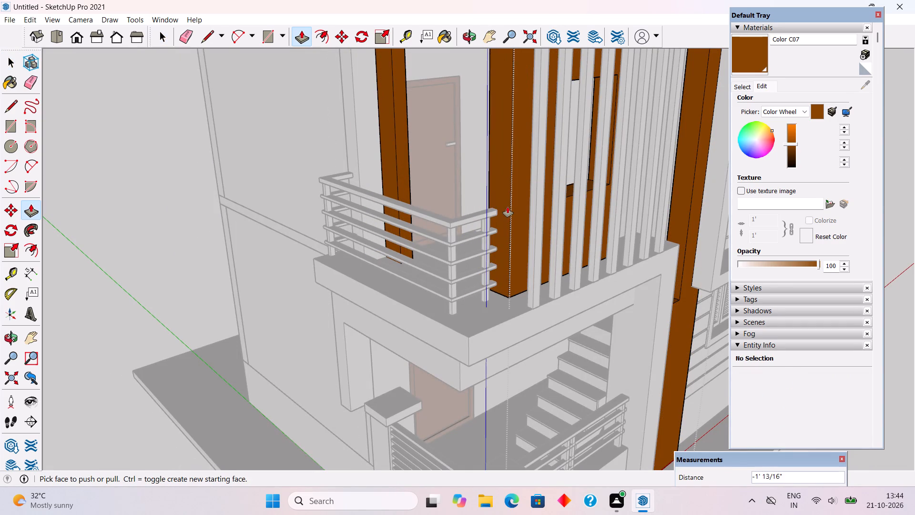
{"action": "key", "text": "space"}
{"action": "scroll", "coordinate": [452, 240], "scroll_direction": "up", "scroll_amount": 5}
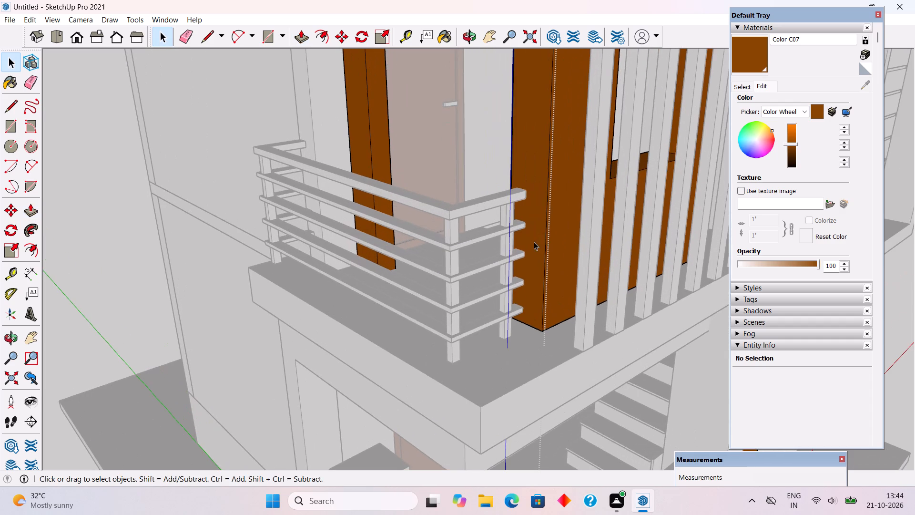
{"action": "left_click", "coordinate": [239, 161]}
{"action": "left_click", "coordinate": [119, 148]}
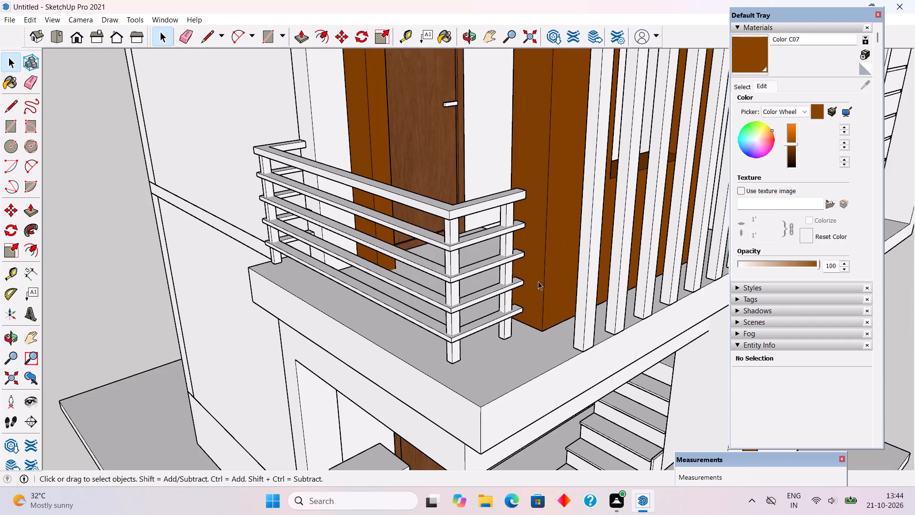
Move all the balcony railing's posts and rails together about 6 1/8" outward toward the extended slab edge.
{"action": "left_click", "coordinate": [506, 334], "text": "ctrl"}
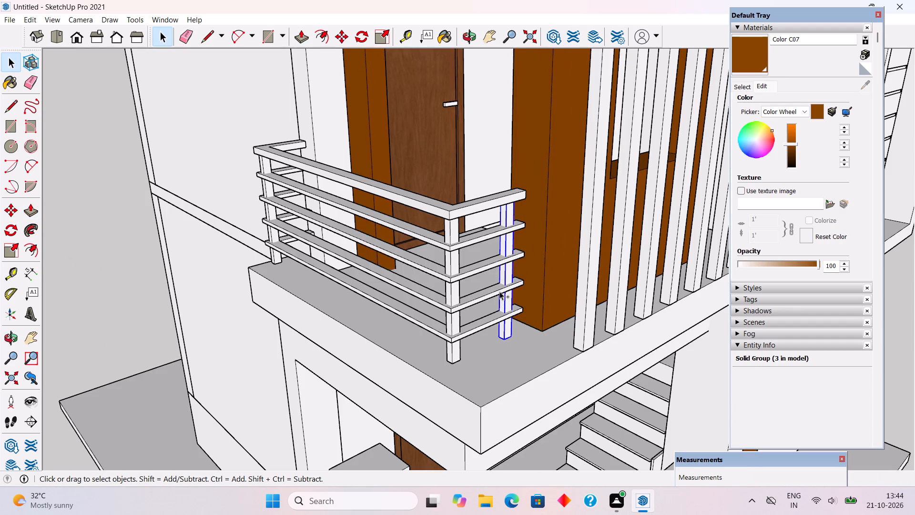
{"action": "left_click", "coordinate": [499, 291], "text": "ctrl"}
{"action": "left_click", "coordinate": [495, 268], "text": "ctrl"}
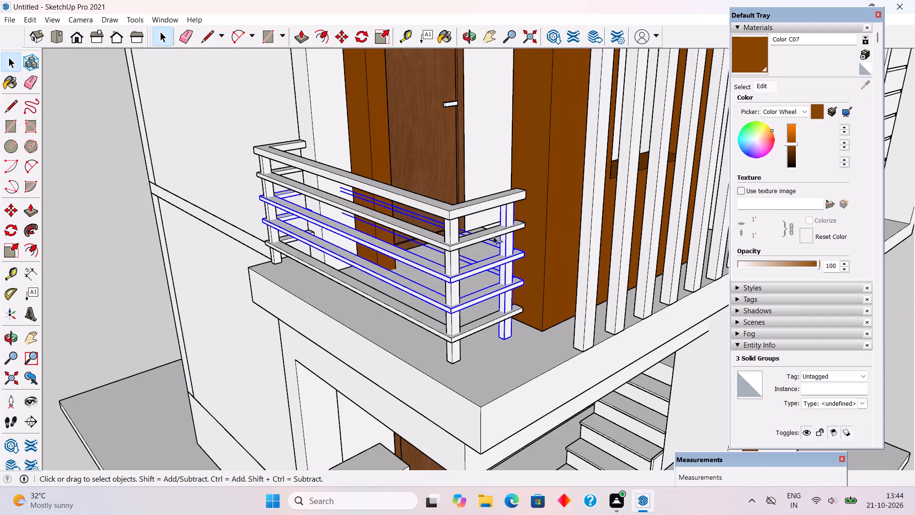
{"action": "left_click", "coordinate": [493, 236], "text": "ctrl"}
{"action": "left_click", "coordinate": [488, 209], "text": "ctrl"}
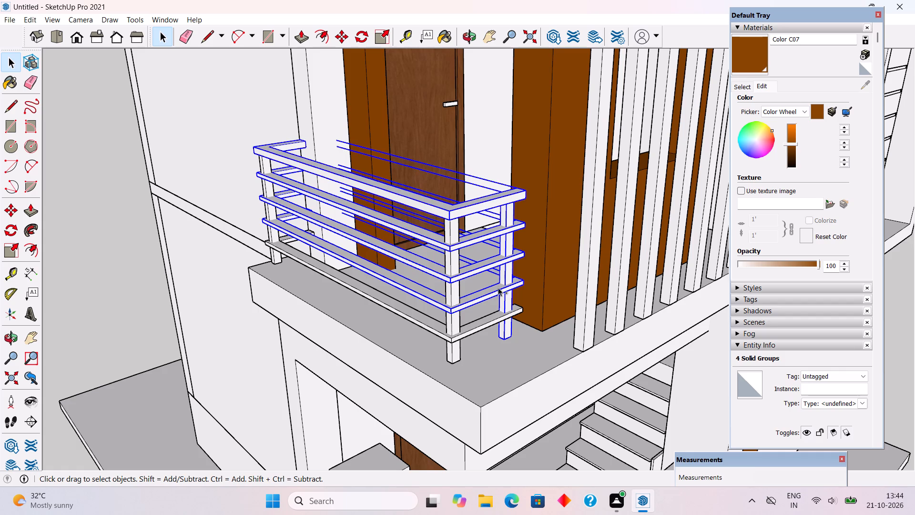
{"action": "left_click", "coordinate": [498, 319], "text": "ctrl"}
{"action": "left_click", "coordinate": [451, 353], "text": "ctrl"}
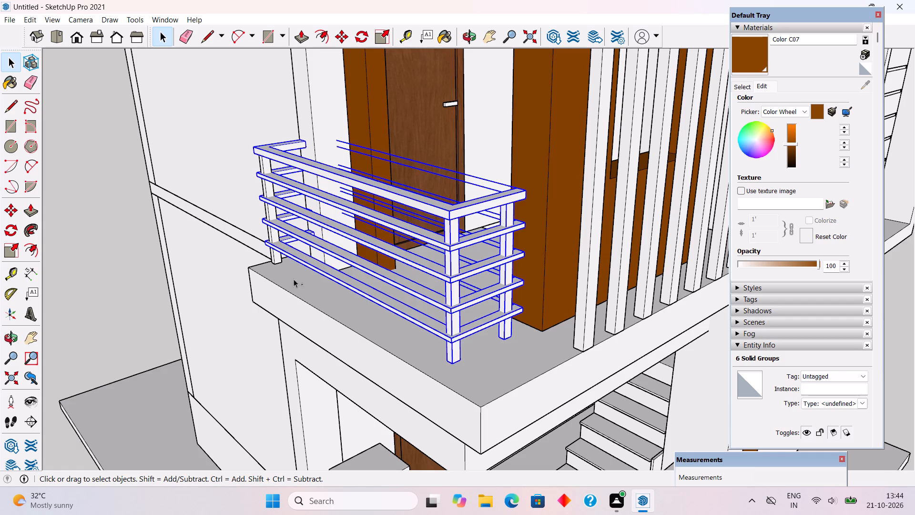
{"action": "scroll", "coordinate": [274, 252], "scroll_direction": "up", "scroll_amount": 3, "text": "ctrl"}
{"action": "left_click", "coordinate": [274, 255], "text": "ctrl"}
{"action": "scroll", "coordinate": [500, 340], "scroll_direction": "down", "scroll_amount": 3}
{"action": "scroll", "coordinate": [567, 448], "scroll_direction": "up", "scroll_amount": 1}
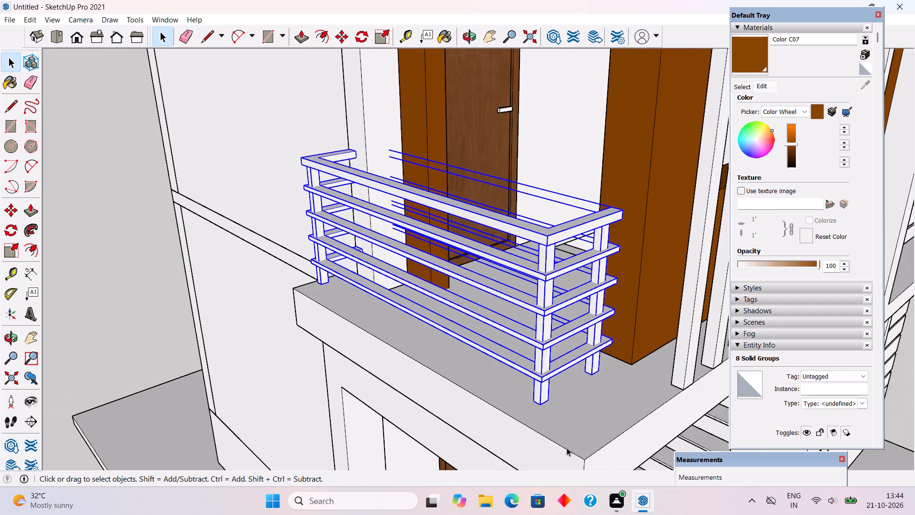
{"action": "scroll", "coordinate": [567, 448], "scroll_direction": "up", "scroll_amount": 4}
{"action": "key", "text": "m"}
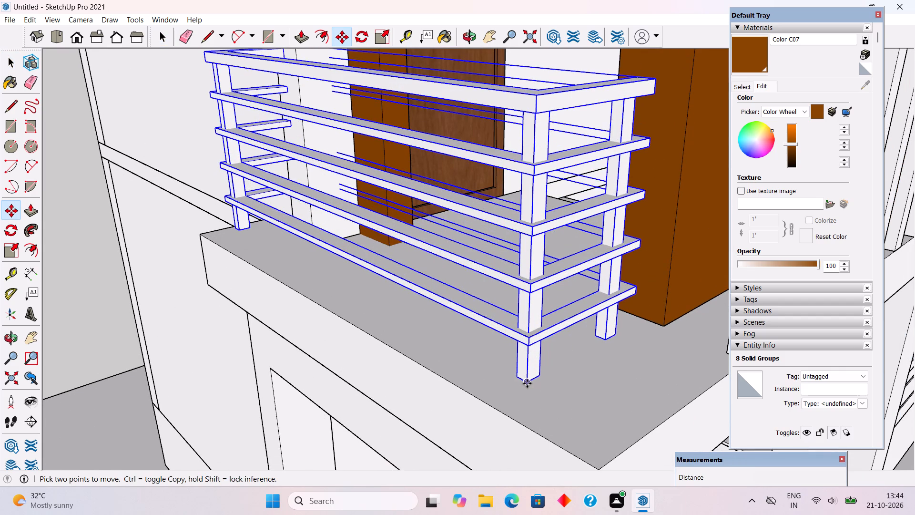
{"action": "left_click", "coordinate": [527, 383]}
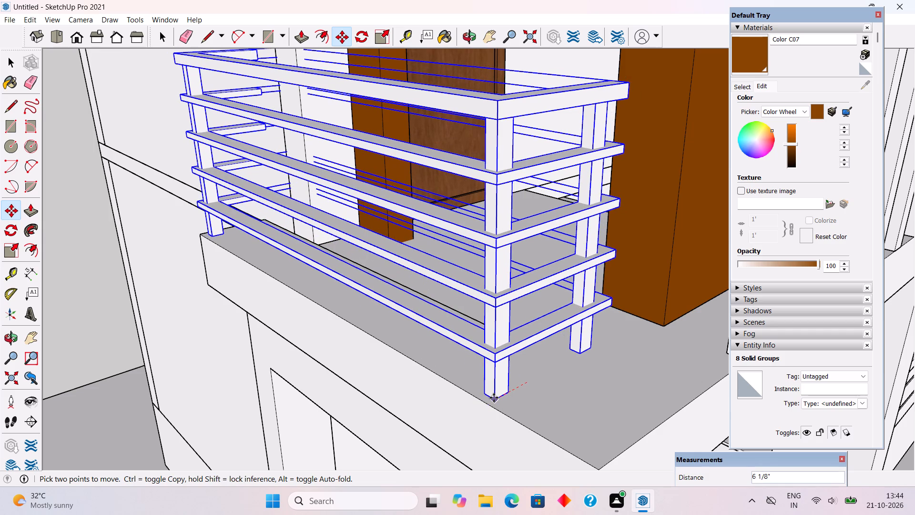
{"action": "left_click", "coordinate": [494, 398]}
{"action": "key", "text": "space"}
{"action": "scroll", "coordinate": [494, 397], "scroll_direction": "down", "scroll_amount": 9}
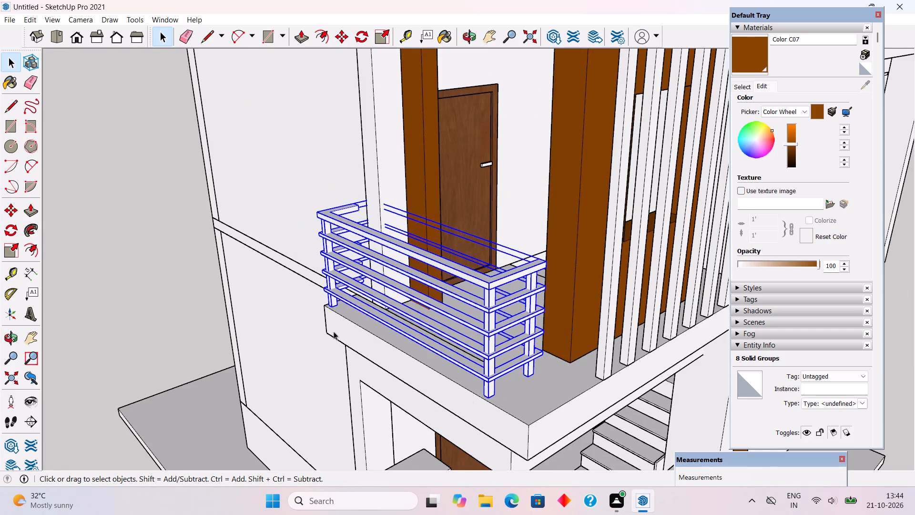
{"action": "left_click", "coordinate": [168, 264]}
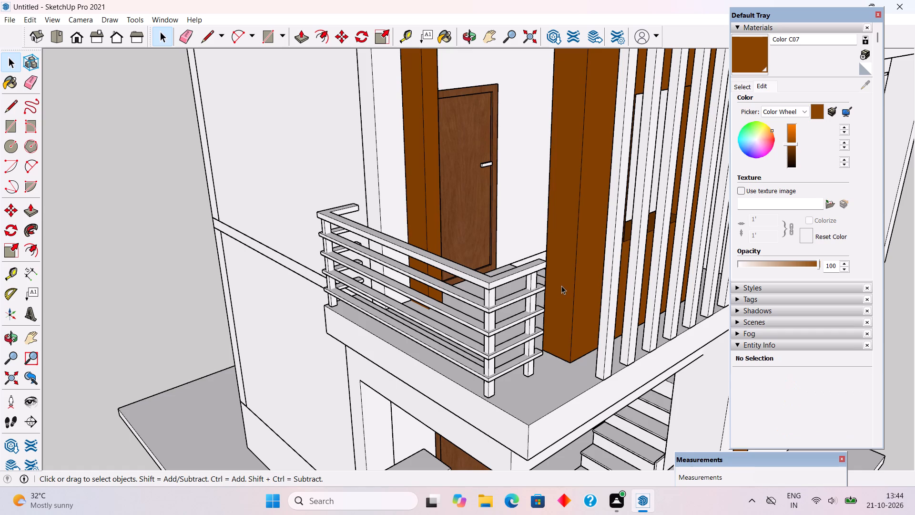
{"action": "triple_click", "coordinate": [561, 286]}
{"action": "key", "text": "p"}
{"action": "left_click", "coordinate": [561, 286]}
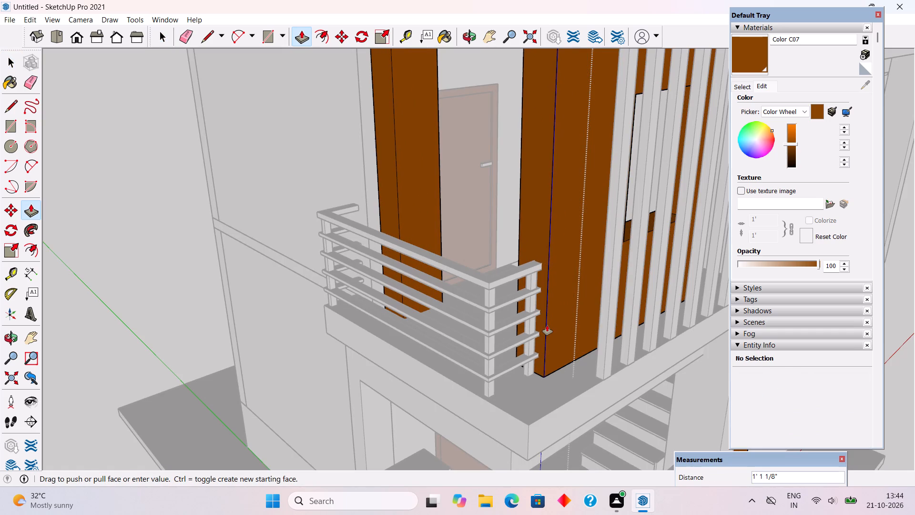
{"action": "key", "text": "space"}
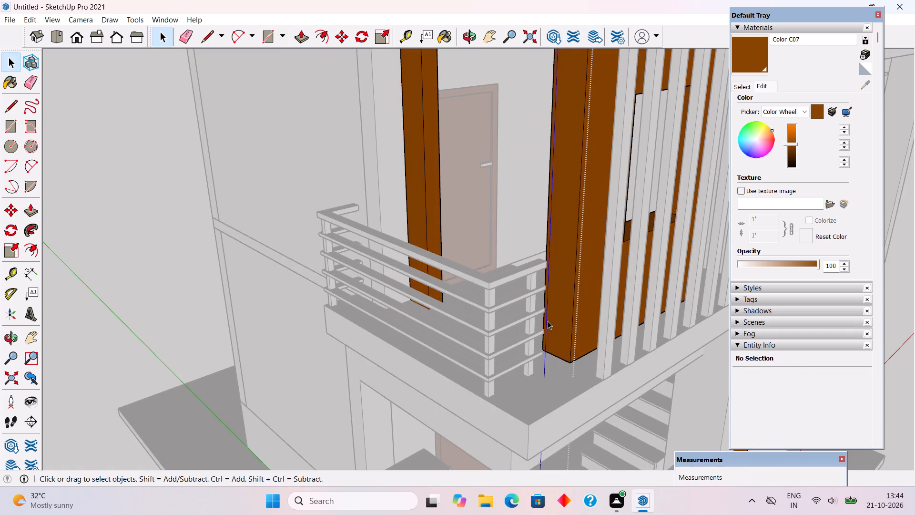
Pull the brown balcony wall panel's door-side face outward by 1' 13/16" to meet the adjoining white side wall.
{"action": "middle_click_drag", "start_coordinate": [434, 321], "coordinate": [605, 360]}
{"action": "scroll", "coordinate": [539, 269], "scroll_direction": "up", "scroll_amount": 3}
{"action": "left_click", "coordinate": [539, 267]}
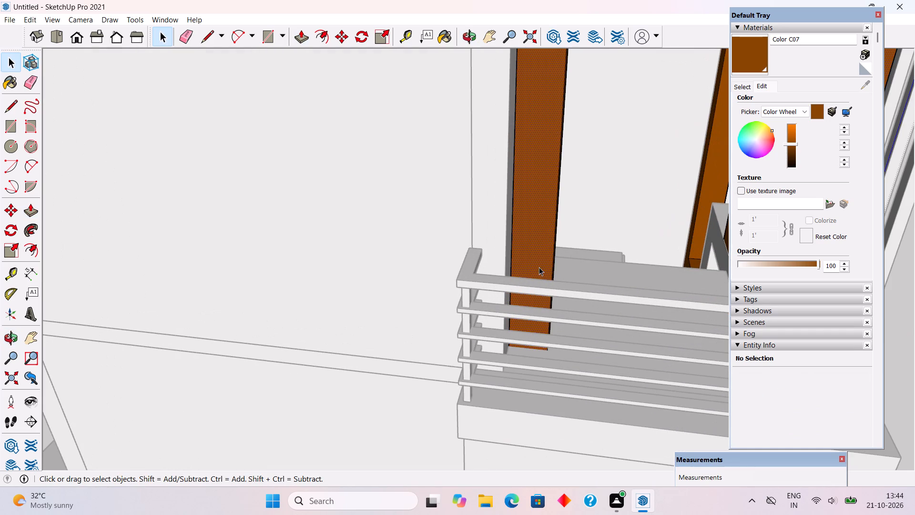
{"action": "key", "text": "p"}
{"action": "left_click", "coordinate": [539, 267]}
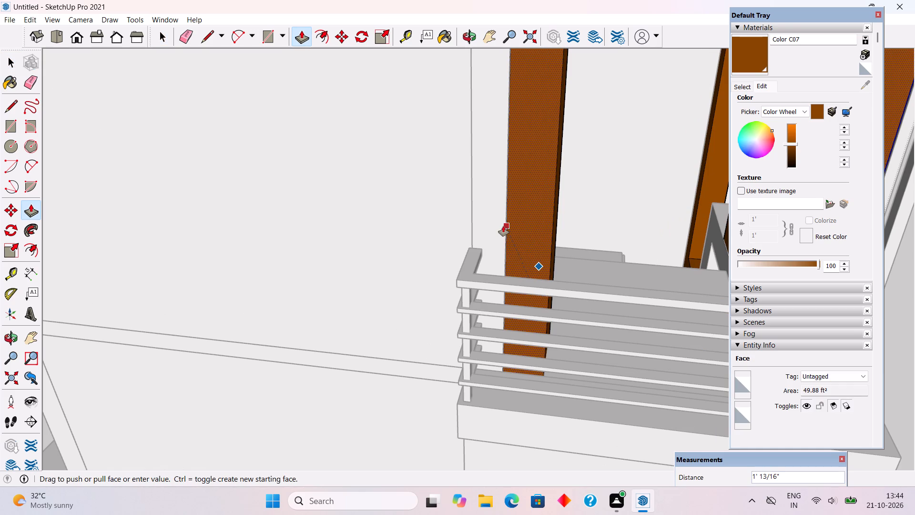
{"action": "left_click", "coordinate": [503, 226]}
{"action": "key", "text": "space"}
{"action": "scroll", "coordinate": [528, 307], "scroll_direction": "down", "scroll_amount": 4}
{"action": "middle_click_drag", "start_coordinate": [527, 320], "coordinate": [383, 284]}
{"action": "left_click", "coordinate": [100, 253]}
Examine the extended brown panel's base where it meets the white side wall and the railing's end returns.
{"action": "middle_click_drag", "start_coordinate": [520, 339], "coordinate": [420, 316]}
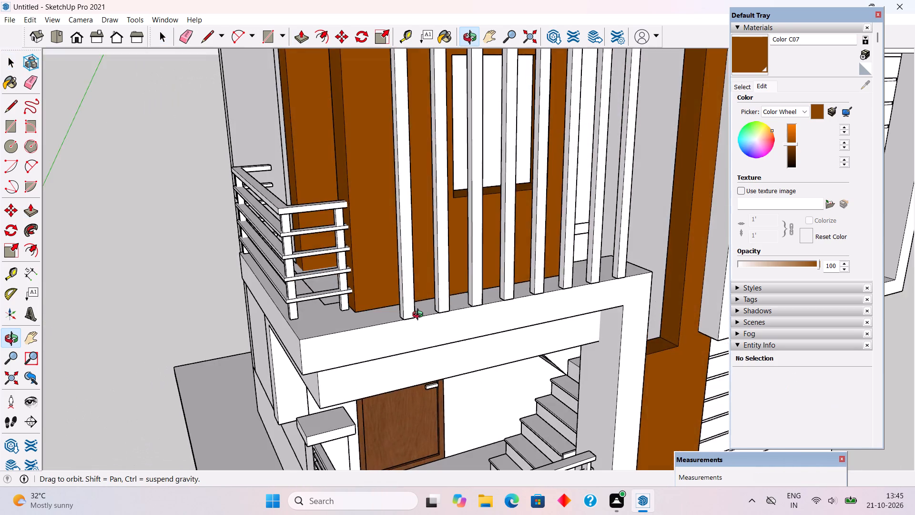
{"action": "middle_click_drag", "start_coordinate": [420, 316], "coordinate": [375, 334]}
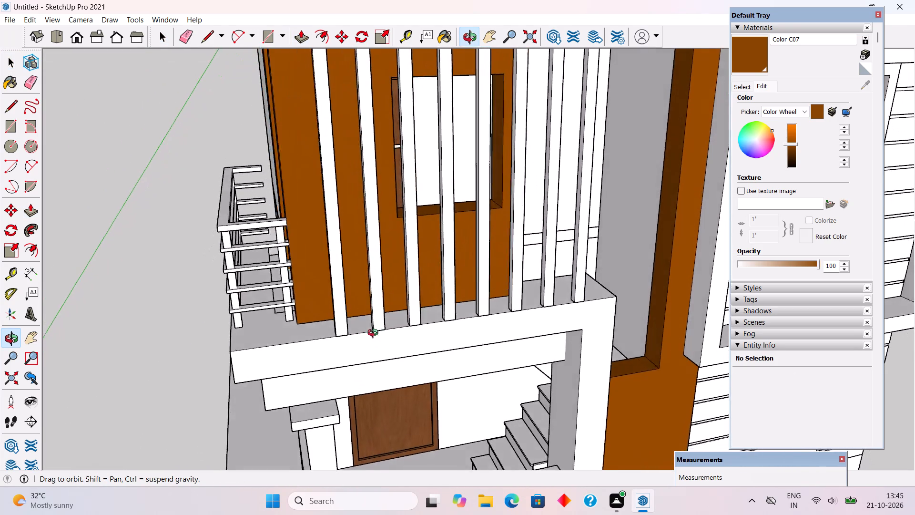
{"action": "middle_click_drag", "start_coordinate": [375, 334], "coordinate": [856, 429]}
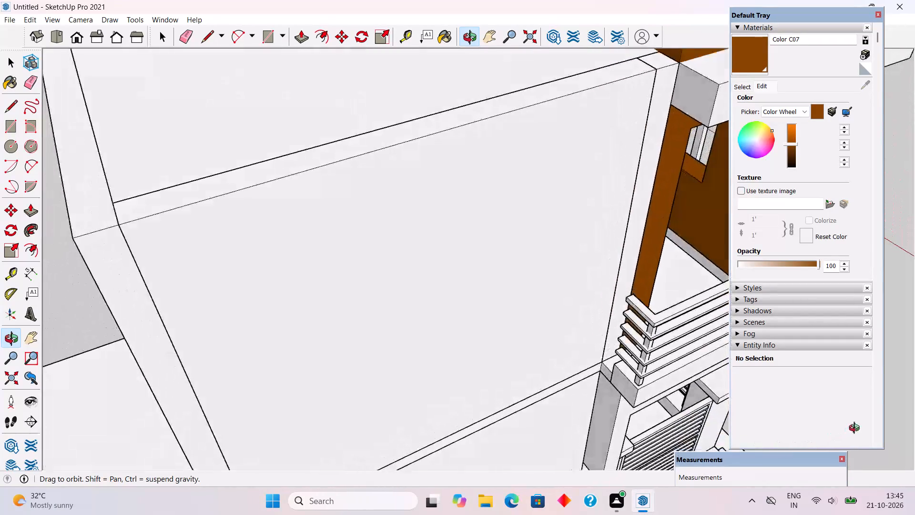
{"action": "middle_click_drag", "start_coordinate": [856, 429], "coordinate": [857, 419]}
{"action": "scroll", "coordinate": [601, 373], "scroll_direction": "up", "scroll_amount": 3}
{"action": "scroll", "coordinate": [653, 331], "scroll_direction": "up", "scroll_amount": 3}
{"action": "middle_click_drag", "start_coordinate": [646, 330], "coordinate": [663, 398]}
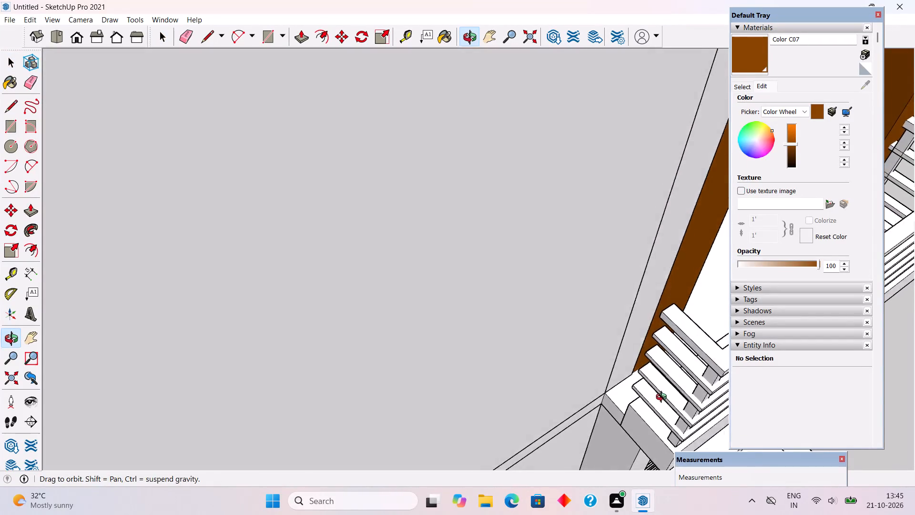
{"action": "middle_click_drag", "start_coordinate": [663, 398], "coordinate": [668, 417]}
{"action": "scroll", "coordinate": [670, 354], "scroll_direction": "up", "scroll_amount": 4}
{"action": "middle_click_drag", "start_coordinate": [646, 360], "coordinate": [330, 376]}
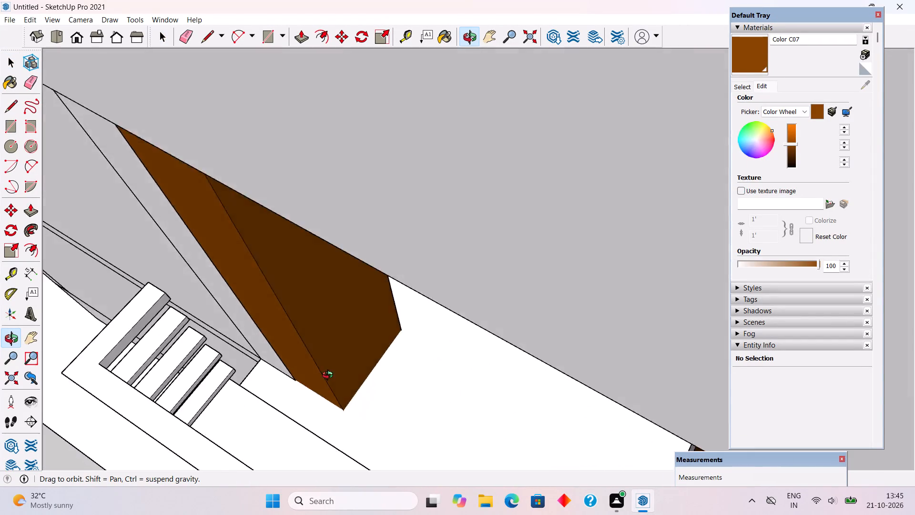
{"action": "middle_click_drag", "start_coordinate": [330, 376], "coordinate": [274, 325]}
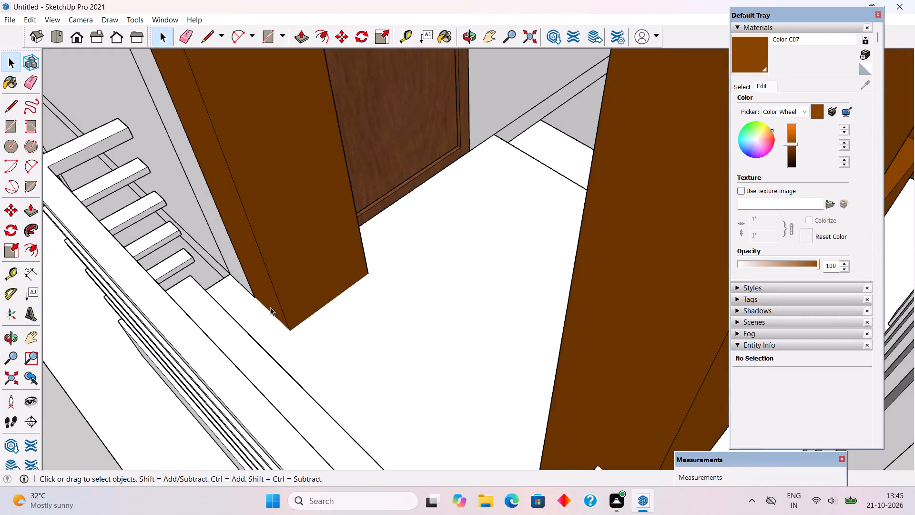
Group the balcony railing's five horizontal U-shaped rails together, leaving out the posts.
{"action": "left_click", "coordinate": [176, 318]}
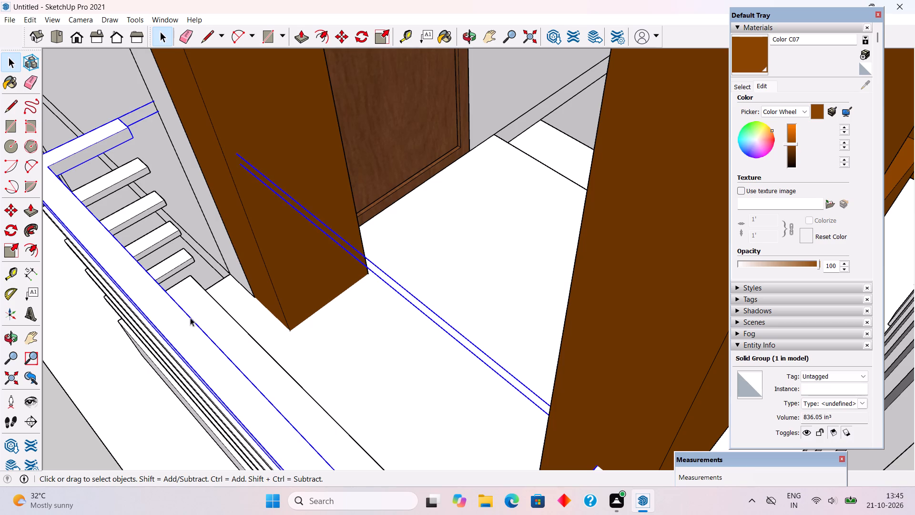
{"action": "scroll", "coordinate": [238, 316], "scroll_direction": "down", "scroll_amount": 6}
{"action": "middle_click_drag", "start_coordinate": [264, 374], "coordinate": [349, 270]}
{"action": "scroll", "coordinate": [321, 329], "scroll_direction": "down", "scroll_amount": 1}
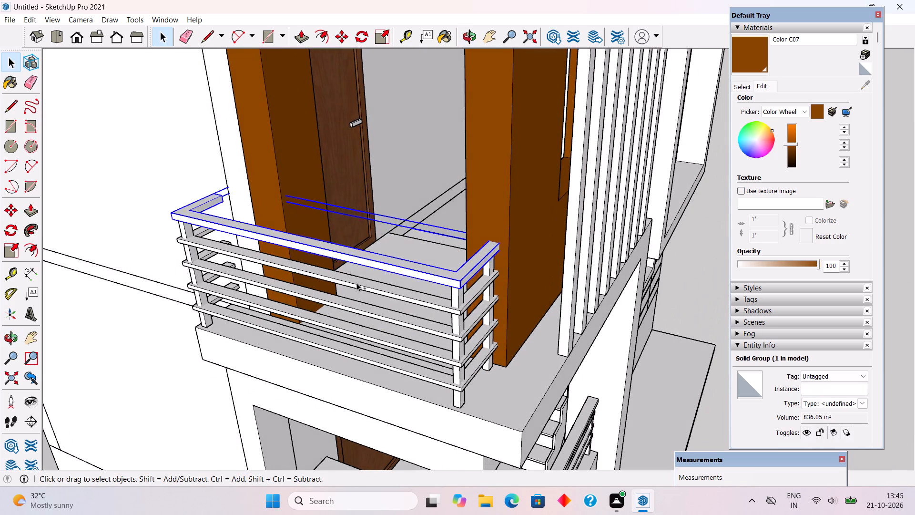
{"action": "left_click", "coordinate": [357, 283], "text": "ctrl"}
{"action": "left_click", "coordinate": [362, 309], "text": "ctrl"}
{"action": "left_click", "coordinate": [367, 331], "text": "ctrl"}
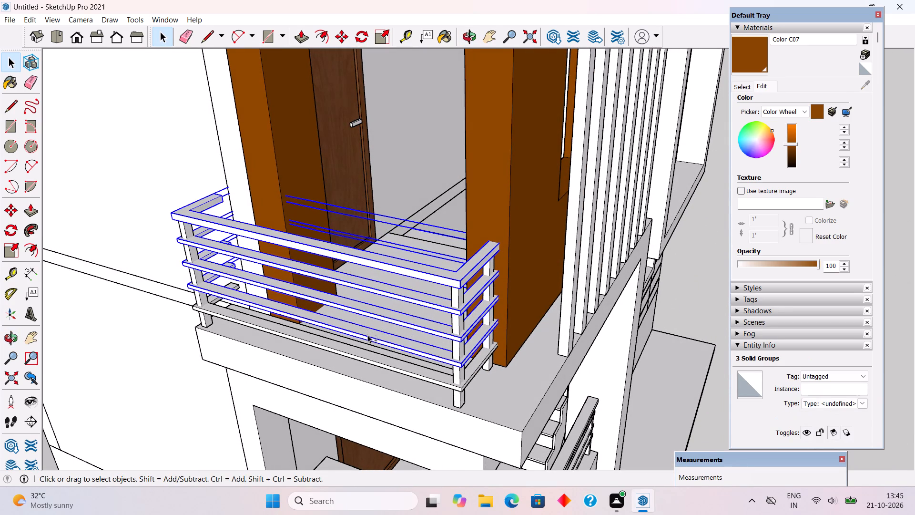
{"action": "left_click", "coordinate": [369, 355], "text": "ctrl"}
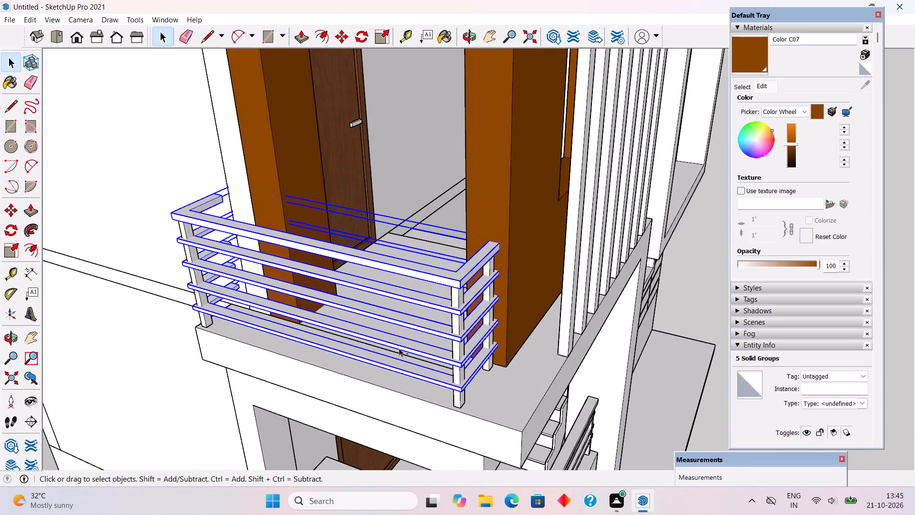
{"action": "right_click", "coordinate": [399, 348], "text": "ctrl"}
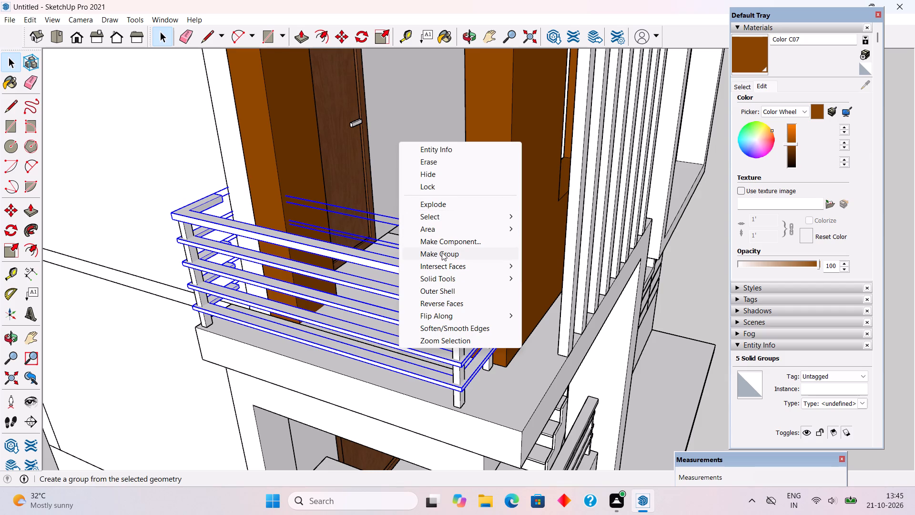
{"action": "left_click", "coordinate": [442, 252], "text": "ctrl"}
Isolate the grouped rails by inverting the selection and hiding everything else in the model.
{"action": "right_click", "coordinate": [451, 278]}
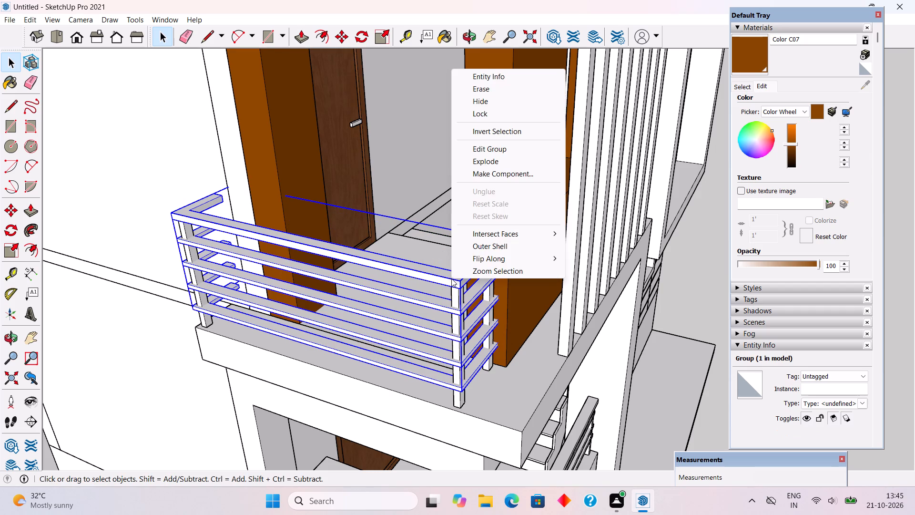
{"action": "left_click", "coordinate": [498, 134]}
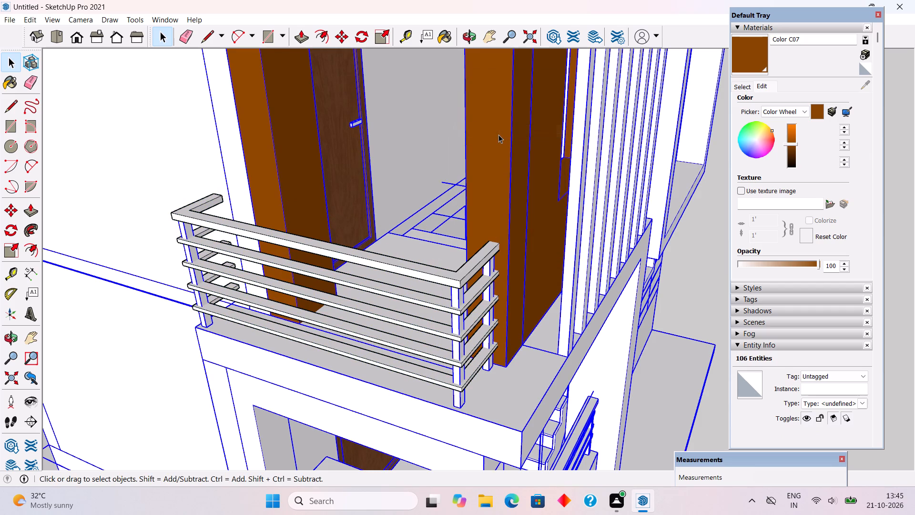
{"action": "right_click", "coordinate": [498, 134]}
{"action": "left_click", "coordinate": [521, 166]}
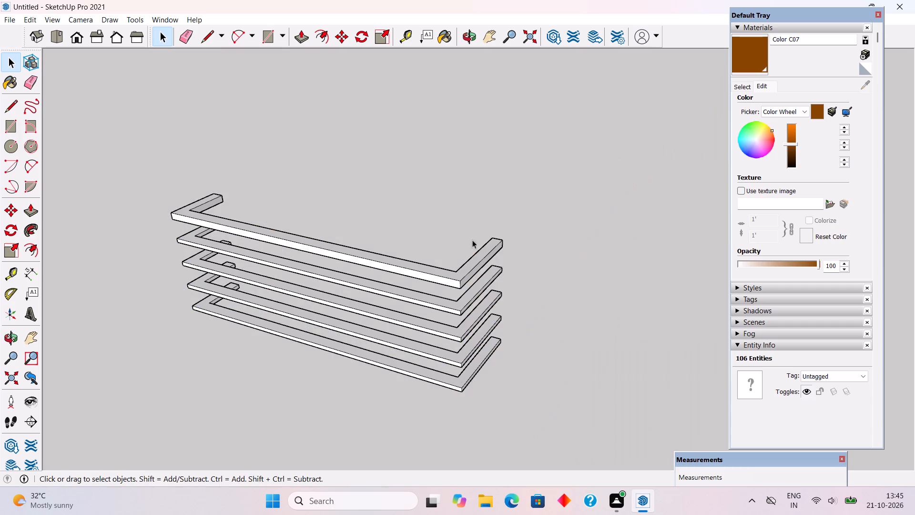
Extend the top rail's short side-wall return by 8" with Push/Pull to match its opposite return's end.
{"action": "middle_click_drag", "start_coordinate": [453, 259], "coordinate": [178, 288]}
{"action": "scroll", "coordinate": [395, 154], "scroll_direction": "up", "scroll_amount": 4}
{"action": "middle_click_drag", "start_coordinate": [504, 188], "coordinate": [376, 175]}
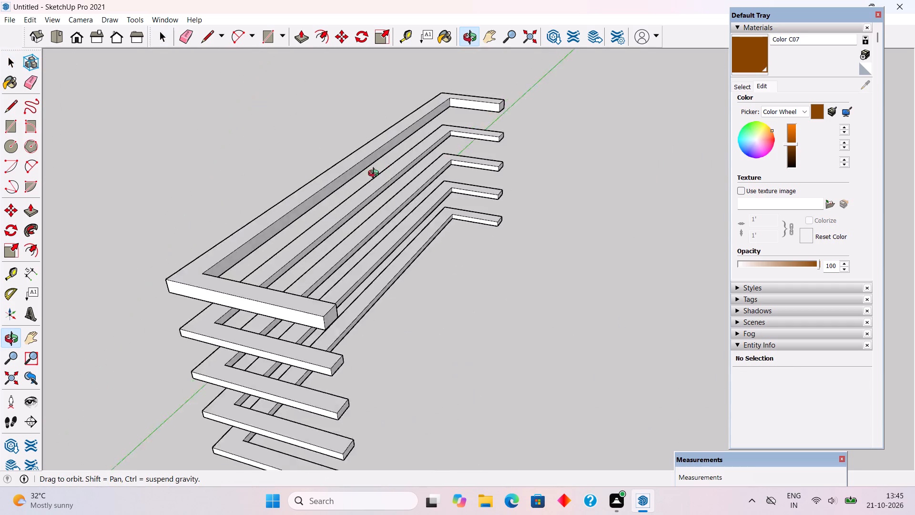
{"action": "middle_click_drag", "start_coordinate": [376, 175], "coordinate": [217, 124]}
{"action": "scroll", "coordinate": [765, 134], "scroll_direction": "up", "scroll_amount": 1}
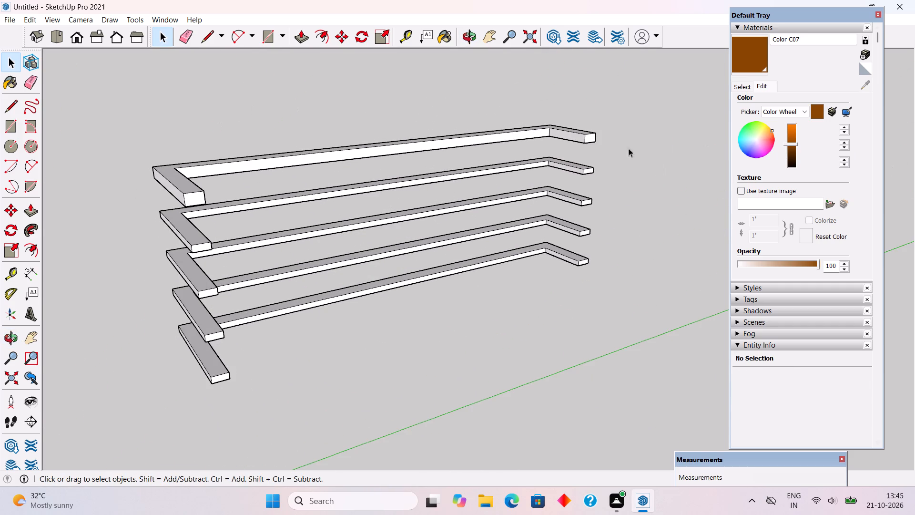
{"action": "scroll", "coordinate": [605, 139], "scroll_direction": "up", "scroll_amount": 3}
{"action": "left_click", "coordinate": [587, 133]}
{"action": "triple_click", "coordinate": [587, 133]}
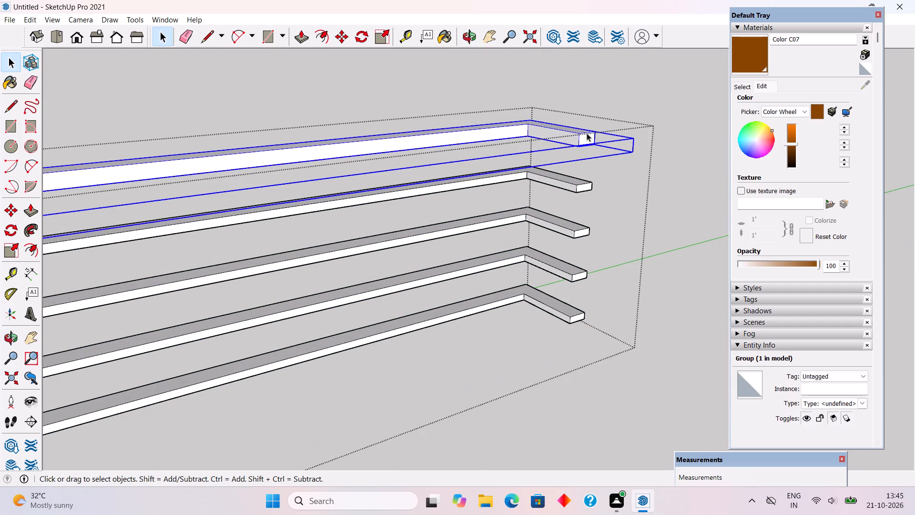
{"action": "scroll", "coordinate": [586, 134], "scroll_direction": "up", "scroll_amount": 3}
{"action": "triple_click", "coordinate": [586, 134]}
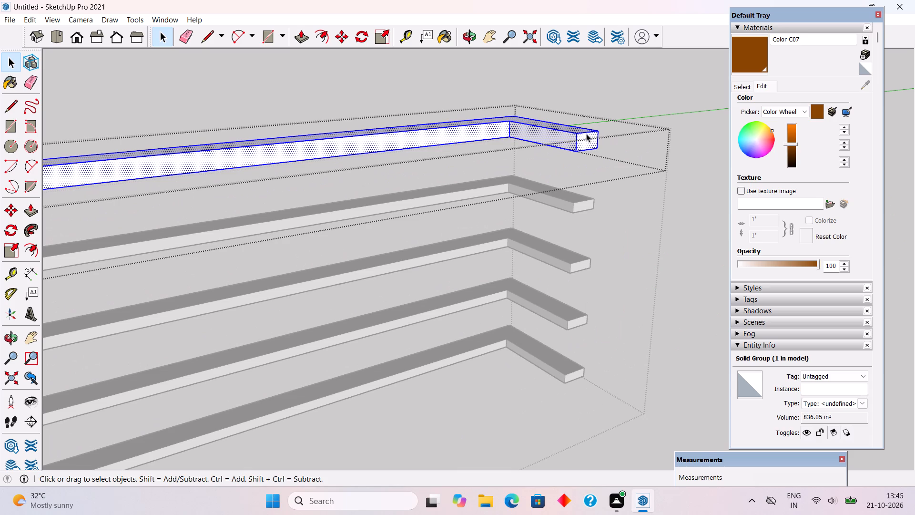
{"action": "key", "text": "p"}
{"action": "left_click", "coordinate": [589, 134]}
{"action": "scroll", "coordinate": [545, 166], "scroll_direction": "down", "scroll_amount": 5}
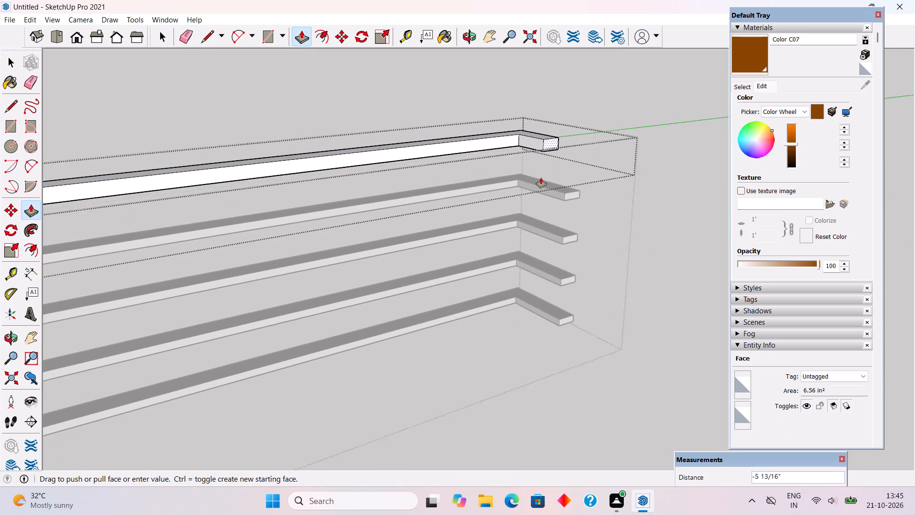
{"action": "scroll", "coordinate": [541, 178], "scroll_direction": "down", "scroll_amount": 5}
{"action": "left_click", "coordinate": [216, 221]}
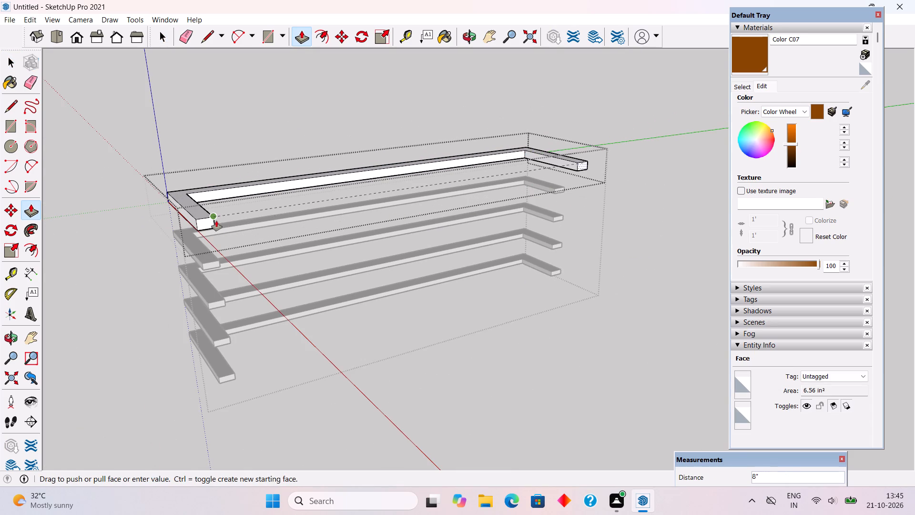
{"action": "key", "text": "space"}
Extend the second rail's short side-wall return with Push/Pull to line up with the top rail's return.
{"action": "left_click", "coordinate": [568, 216]}
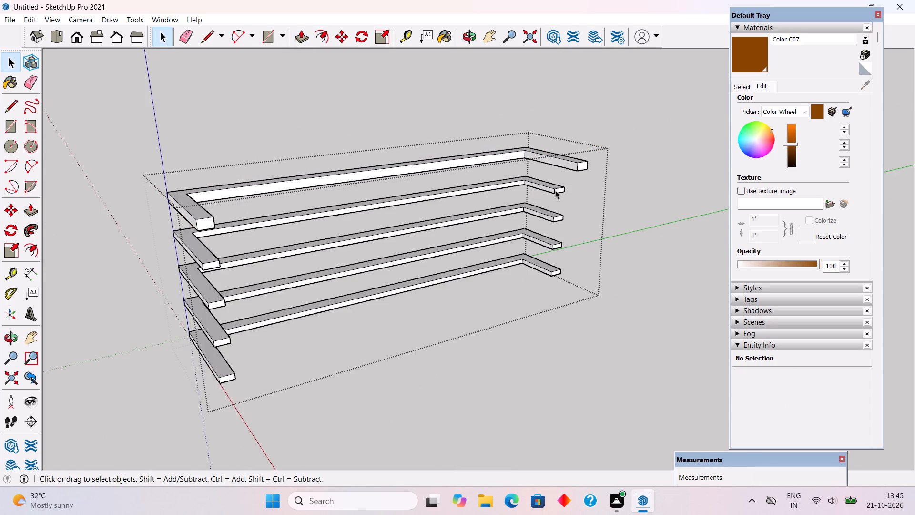
{"action": "scroll", "coordinate": [555, 190], "scroll_direction": "up", "scroll_amount": 2}
{"action": "triple_click", "coordinate": [555, 190]}
{"action": "key", "text": "p"}
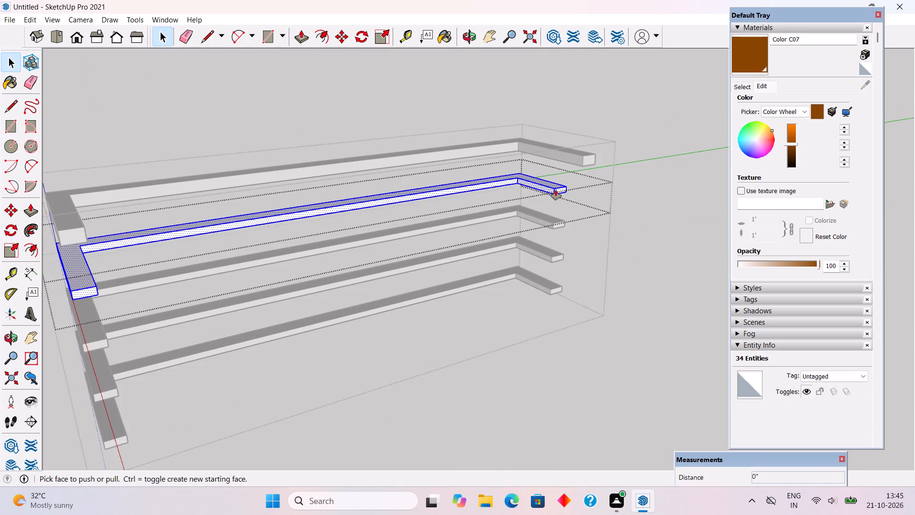
{"action": "left_click", "coordinate": [559, 189]}
{"action": "left_click", "coordinate": [578, 154]}
{"action": "key", "text": "space"}
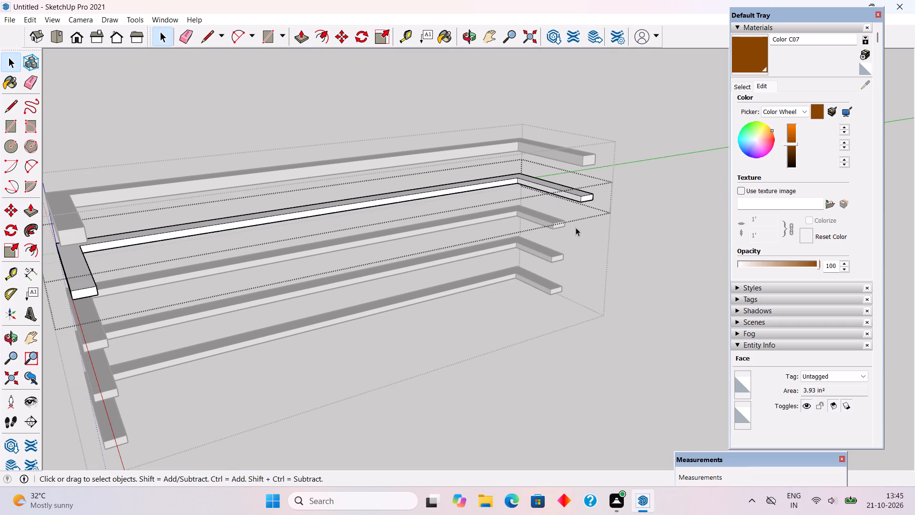
Extend the third rail's short side-wall return by 8" with Push/Pull to line up with the rail above.
{"action": "triple_click", "coordinate": [559, 225]}
{"action": "left_click", "coordinate": [559, 225]}
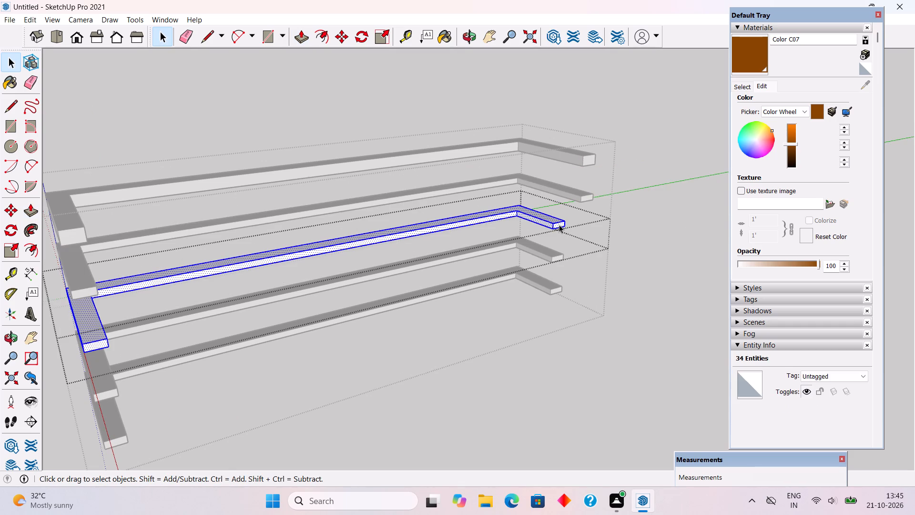
{"action": "key", "text": "p"}
{"action": "left_click", "coordinate": [559, 222]}
{"action": "left_click", "coordinate": [579, 196]}
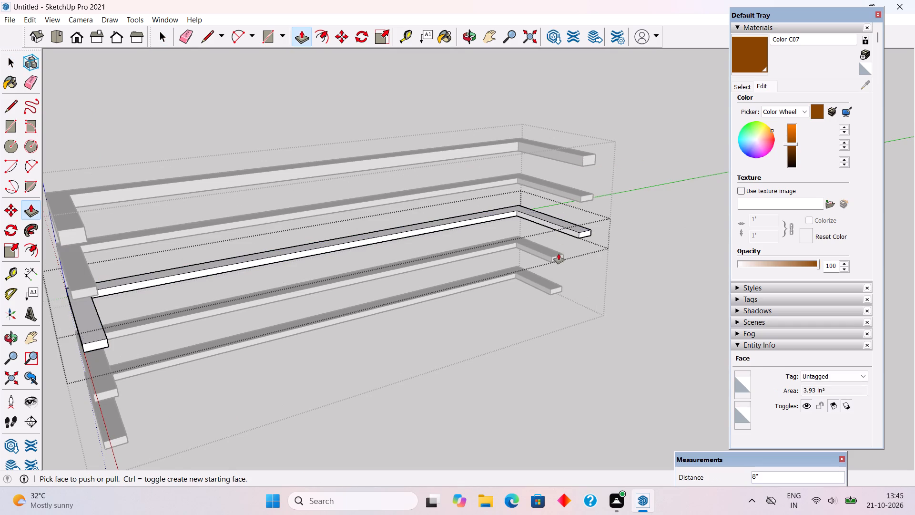
{"action": "key", "text": "space"}
{"action": "key", "text": "space"}
Extend the fourth rail's short side-wall return with Push/Pull to line up with the third rail's return.
{"action": "left_click", "coordinate": [559, 254]}
{"action": "triple_click", "coordinate": [559, 257]}
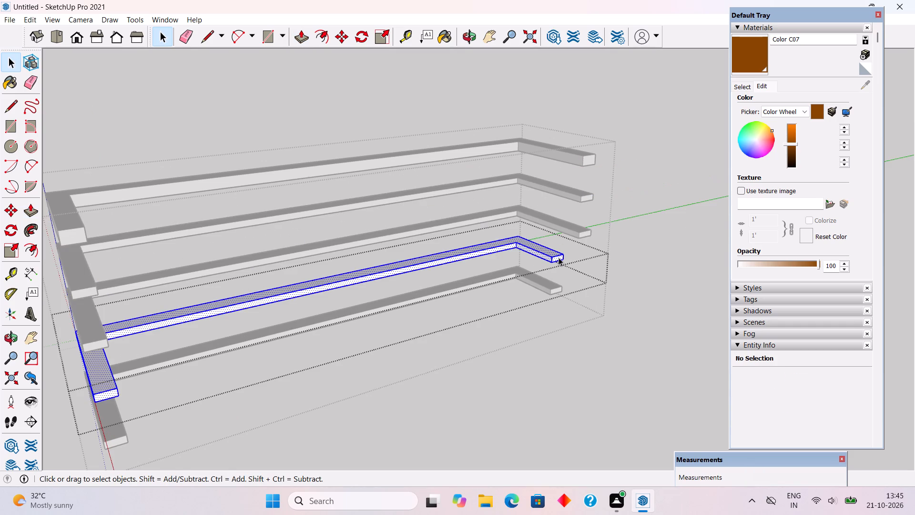
{"action": "key", "text": "p"}
{"action": "left_click", "coordinate": [558, 257]}
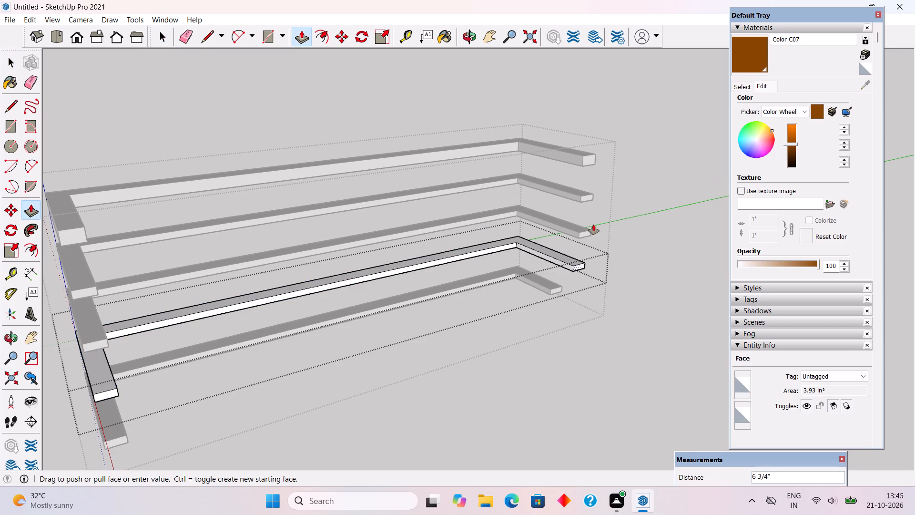
{"action": "left_click", "coordinate": [587, 234]}
{"action": "key", "text": "space"}
Extend the lowest rail's short side-wall return with Push/Pull to line up with the fourth rail's return.
{"action": "triple_click", "coordinate": [557, 288]}
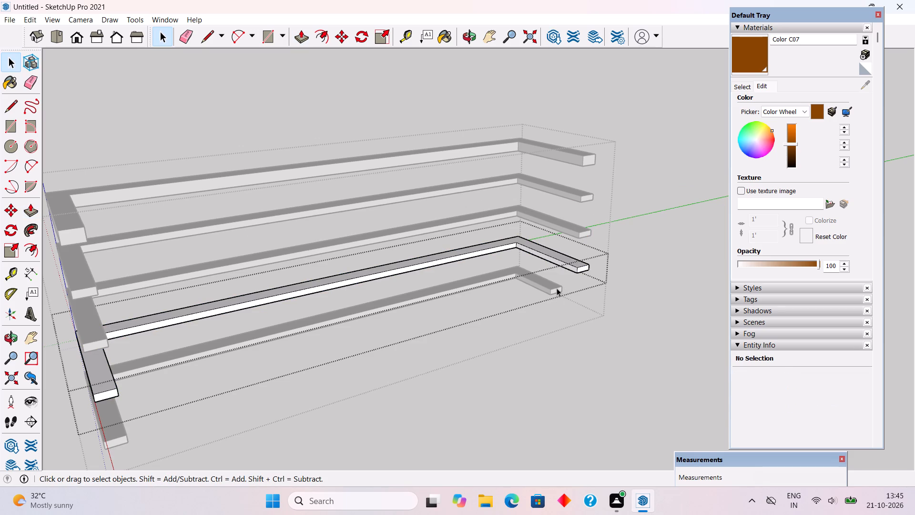
{"action": "key", "text": "p"}
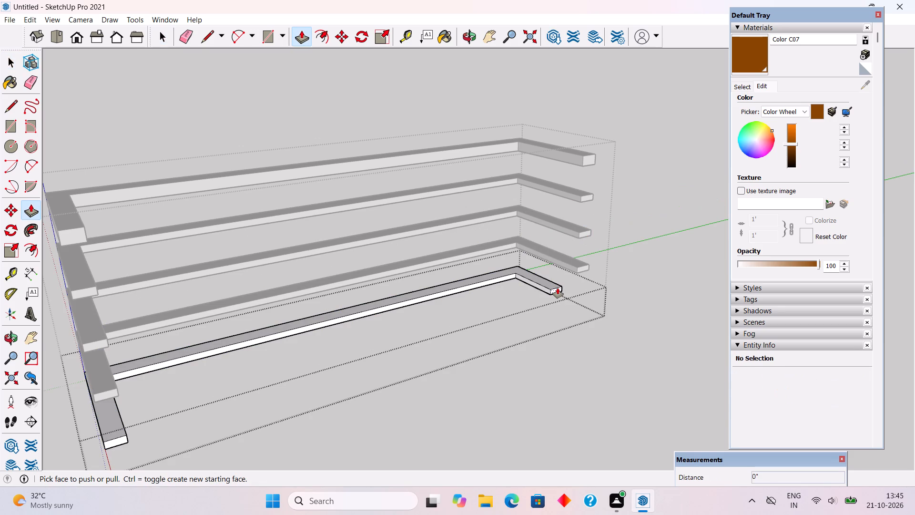
{"action": "left_click", "coordinate": [558, 288]}
{"action": "left_click", "coordinate": [572, 265]}
{"action": "key", "text": "space"}
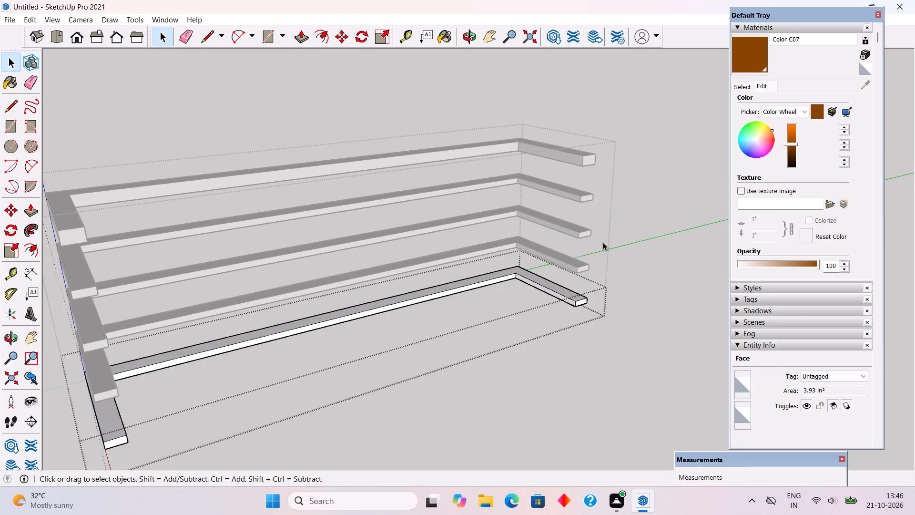
{"action": "left_click", "coordinate": [622, 242]}
{"action": "scroll", "coordinate": [622, 243], "scroll_direction": "down", "scroll_amount": 5}
{"action": "middle_click_drag", "start_coordinate": [414, 306], "coordinate": [728, 382]}
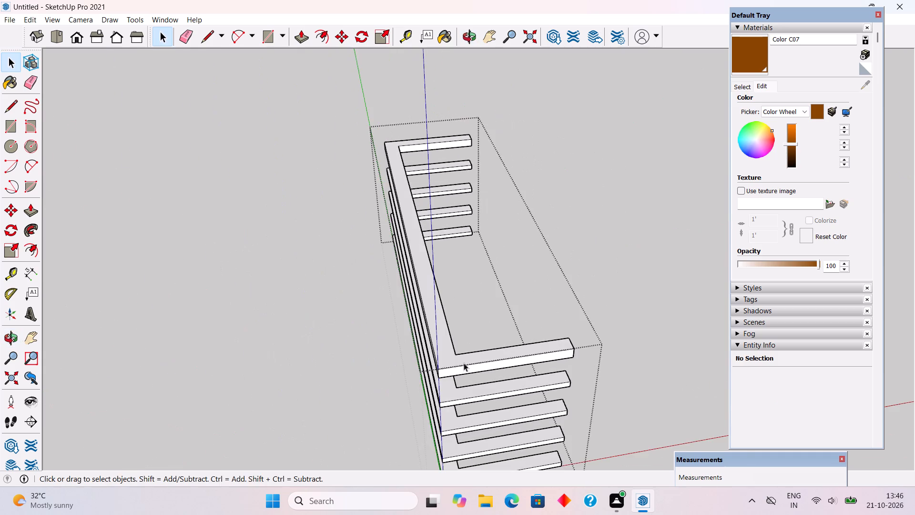
Thicken the lowest railing bar upward by 0.5" by using Push/Pull on its top face.
{"action": "middle_click_drag", "start_coordinate": [331, 363], "coordinate": [635, 282]}
{"action": "middle_click_drag", "start_coordinate": [475, 370], "coordinate": [649, 302]}
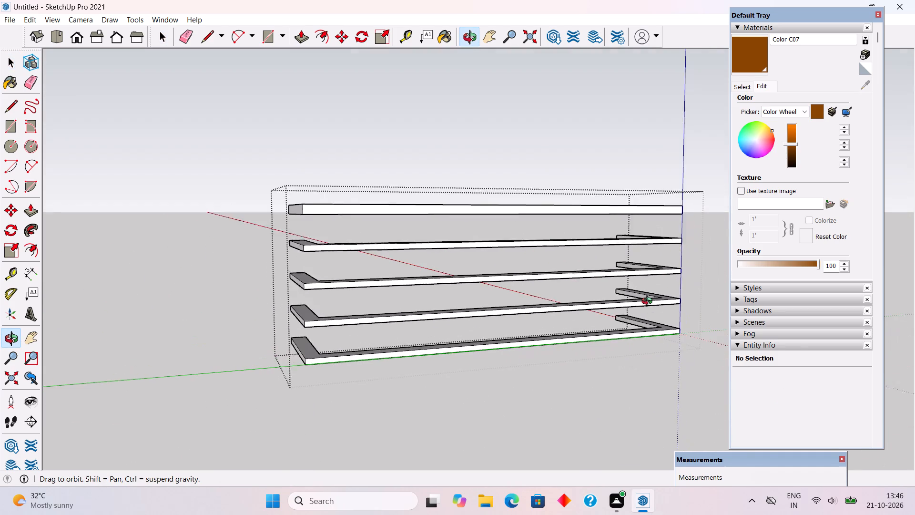
{"action": "middle_click_drag", "start_coordinate": [649, 302], "coordinate": [653, 302]}
{"action": "left_click", "coordinate": [617, 392]}
{"action": "middle_click_drag", "start_coordinate": [559, 330], "coordinate": [484, 287]}
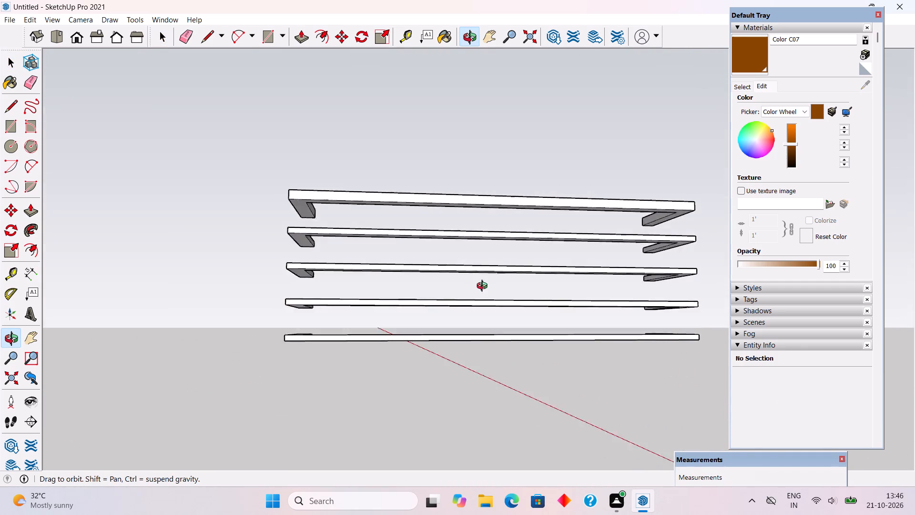
{"action": "middle_click_drag", "start_coordinate": [484, 287], "coordinate": [444, 318]}
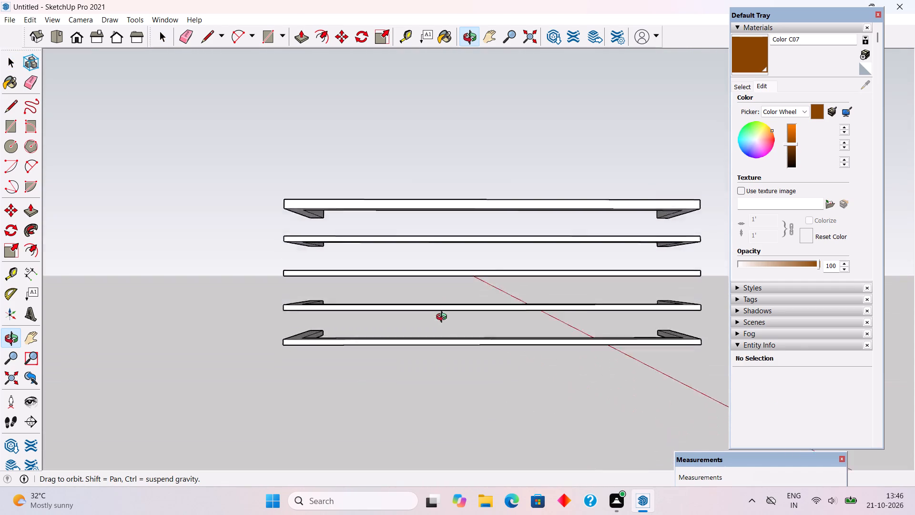
{"action": "middle_click_drag", "start_coordinate": [444, 318], "coordinate": [448, 456]}
{"action": "scroll", "coordinate": [451, 363], "scroll_direction": "up", "scroll_amount": 1}
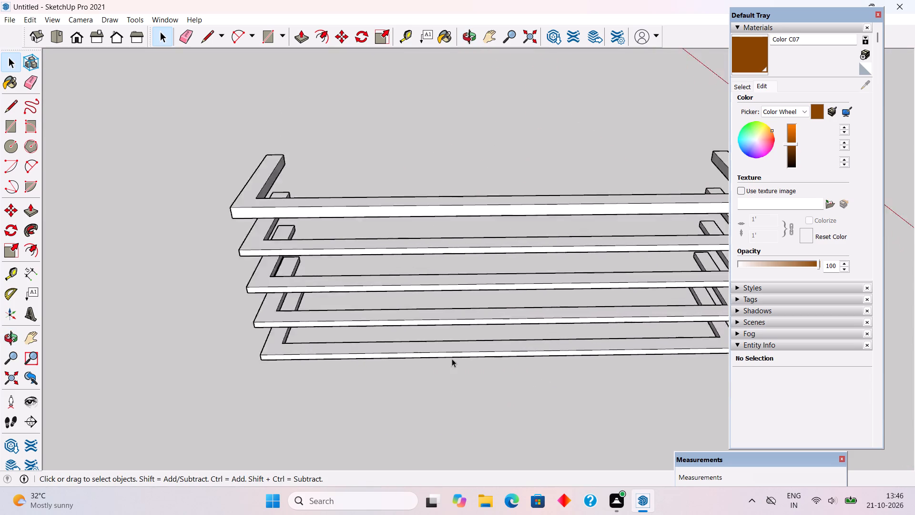
{"action": "scroll", "coordinate": [452, 359], "scroll_direction": "up", "scroll_amount": 3}
{"action": "triple_click", "coordinate": [460, 341]}
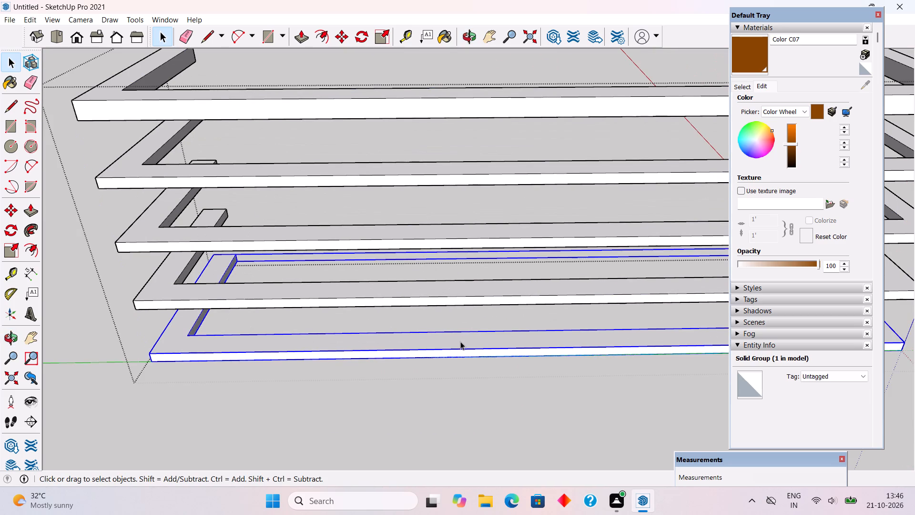
{"action": "double_click", "coordinate": [460, 341]}
{"action": "key", "text": "p"}
{"action": "left_click", "coordinate": [465, 339]}
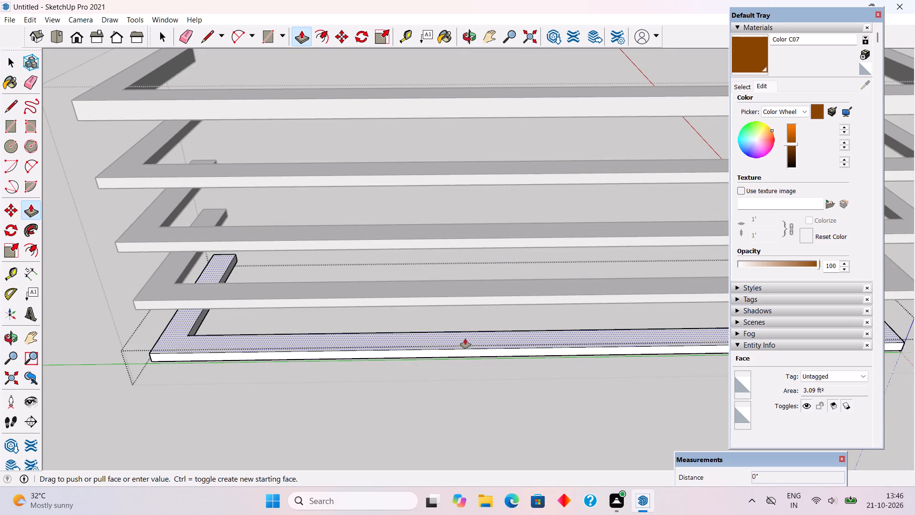
{"action": "type", "text": ".5\""}
{"action": "key", "text": "Return"}
{"action": "key", "text": "space"}
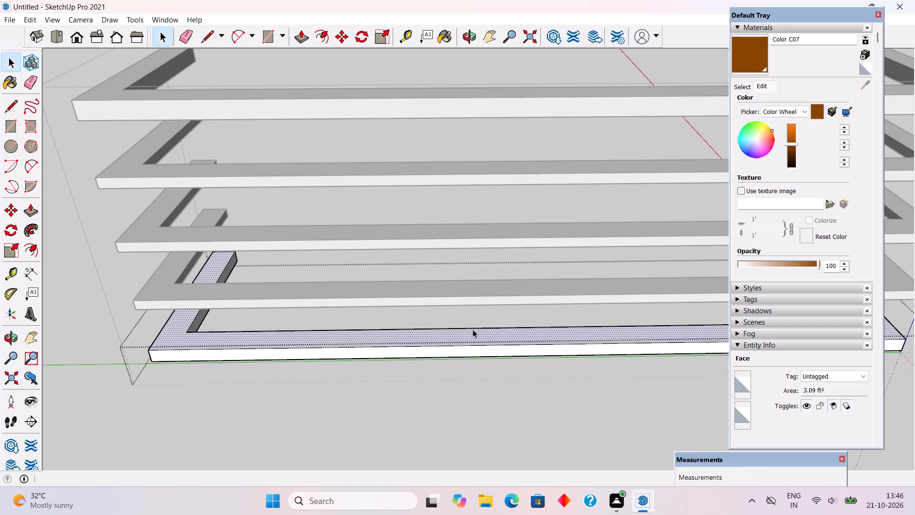
Thicken the fourth railing bar from the top upward by 0.5" with Push/Pull on its top face.
{"action": "triple_click", "coordinate": [534, 292]}
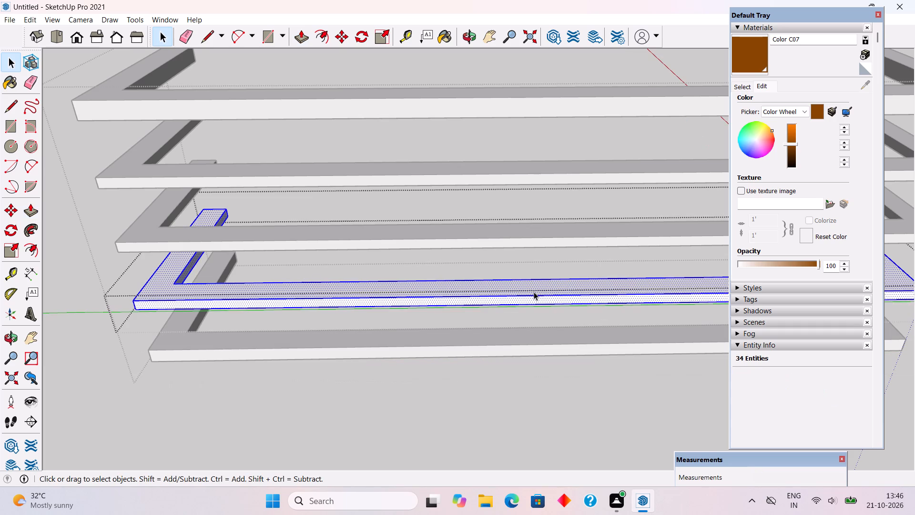
{"action": "key", "text": "p"}
{"action": "left_click", "coordinate": [536, 288]}
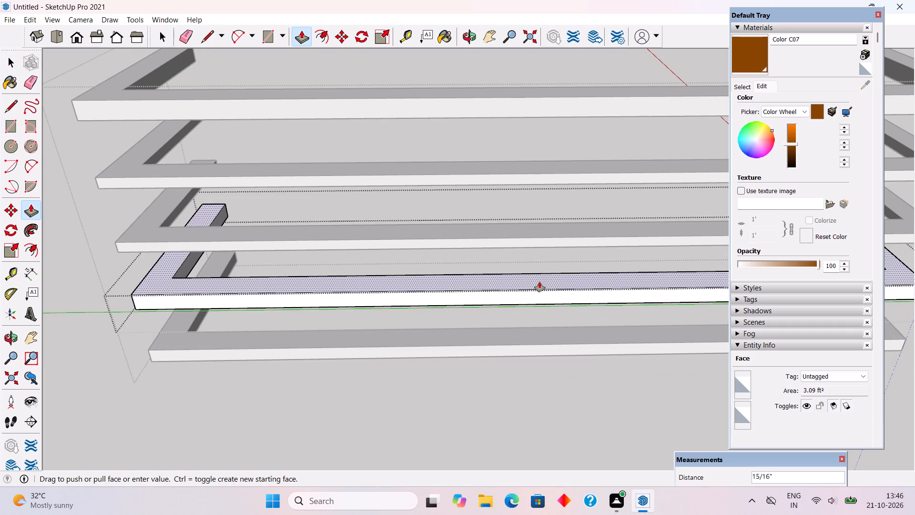
{"action": "type", "text": ".5\""}
{"action": "key", "text": "Return"}
{"action": "key", "text": "space"}
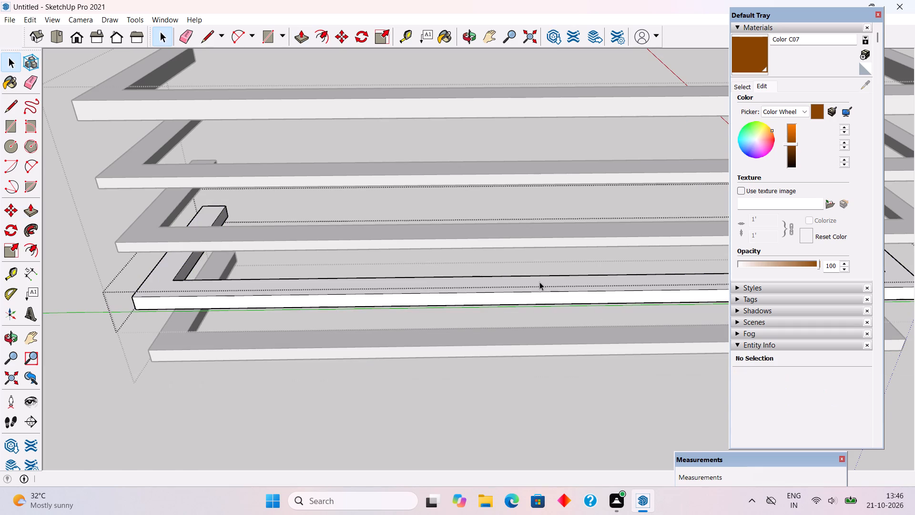
Thicken the middle railing bar upward by 0.5" with Push/Pull on its top face.
{"action": "triple_click", "coordinate": [532, 235]}
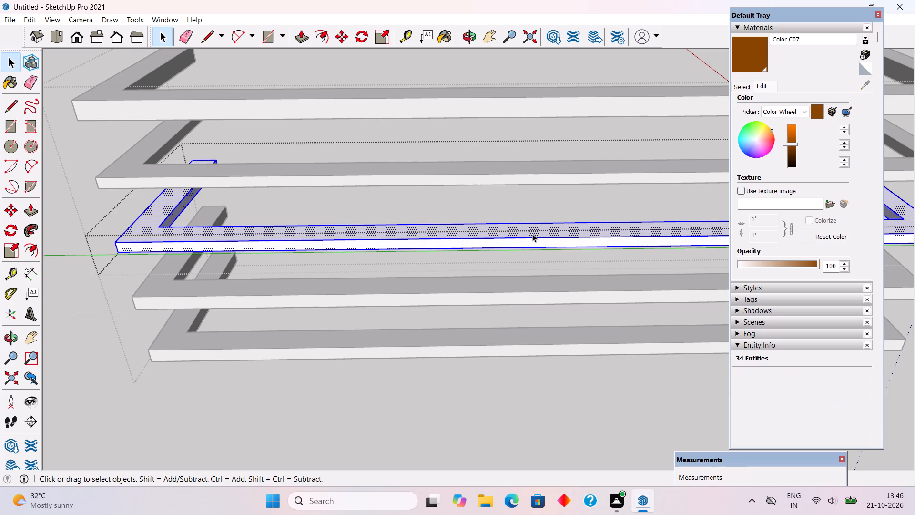
{"action": "key", "text": "p"}
{"action": "left_click", "coordinate": [534, 230]}
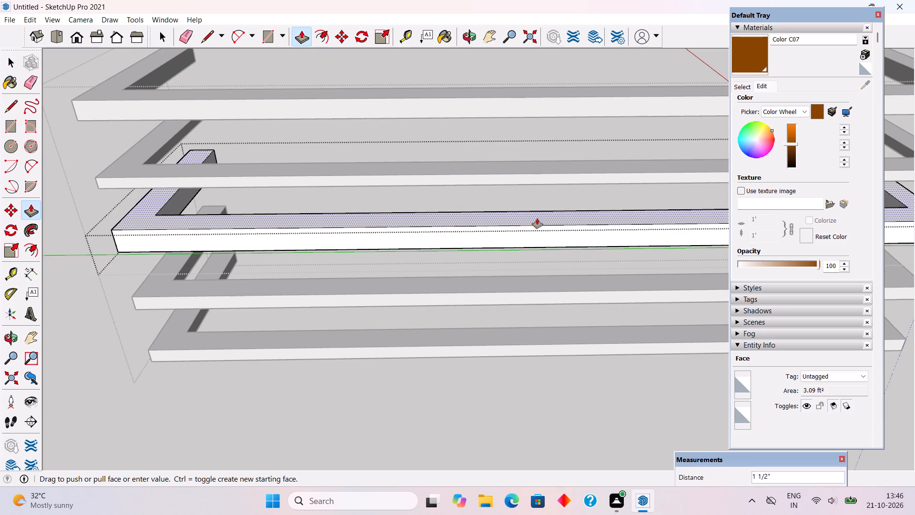
{"action": "type", "text": ".5\""}
{"action": "key", "text": "Return"}
{"action": "key", "text": "space"}
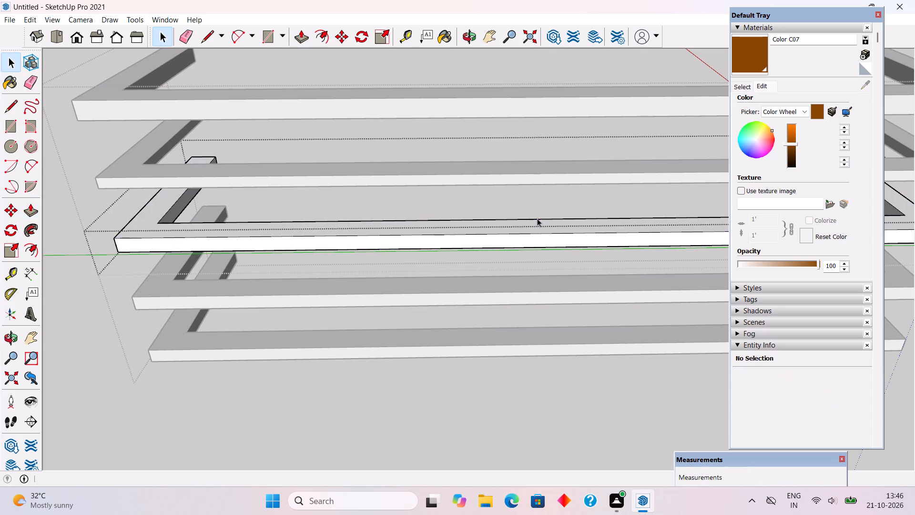
Thicken the second railing bar from the top upward by 0.5" with Push/Pull, and close the bar's group.
{"action": "triple_click", "coordinate": [548, 175]}
{"action": "key", "text": "p"}
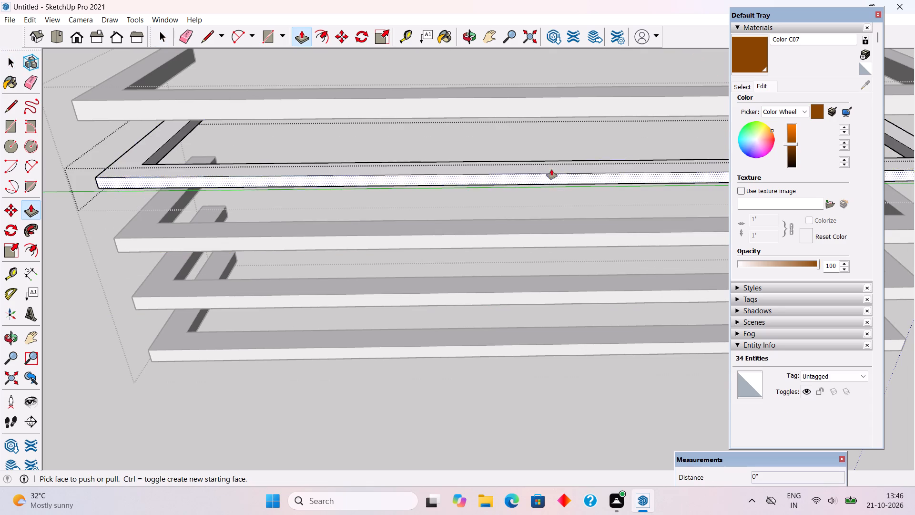
{"action": "left_click", "coordinate": [556, 165]}
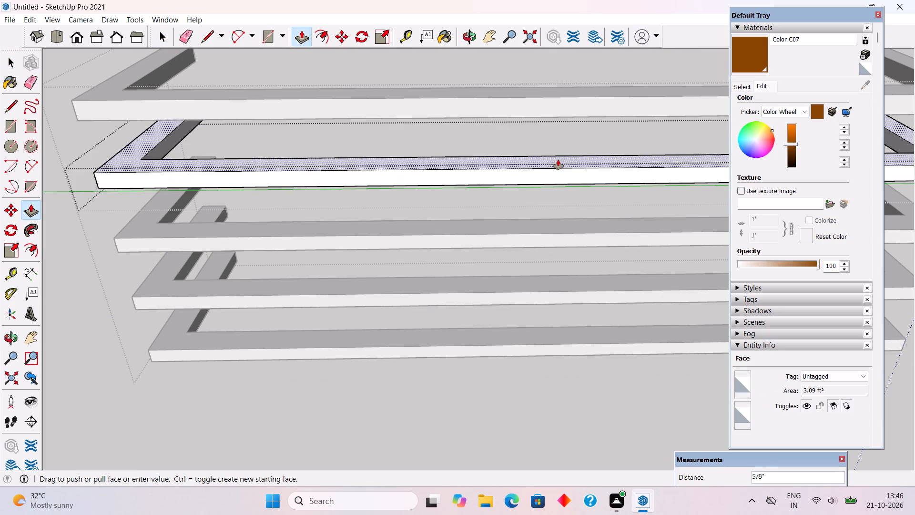
{"action": "type", "text": ".5\""}
{"action": "key", "text": "Return"}
{"action": "key", "text": "space"}
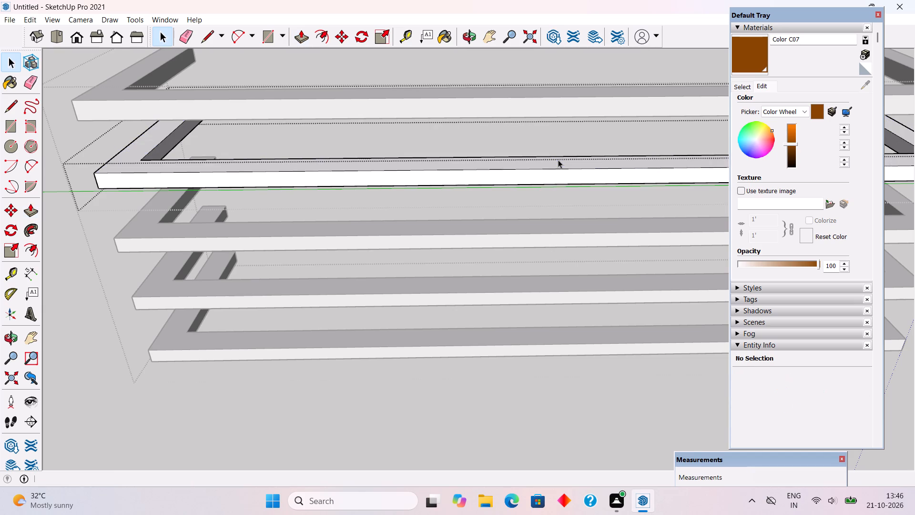
{"action": "scroll", "coordinate": [558, 160], "scroll_direction": "down", "scroll_amount": 9}
{"action": "left_click", "coordinate": [554, 364]}
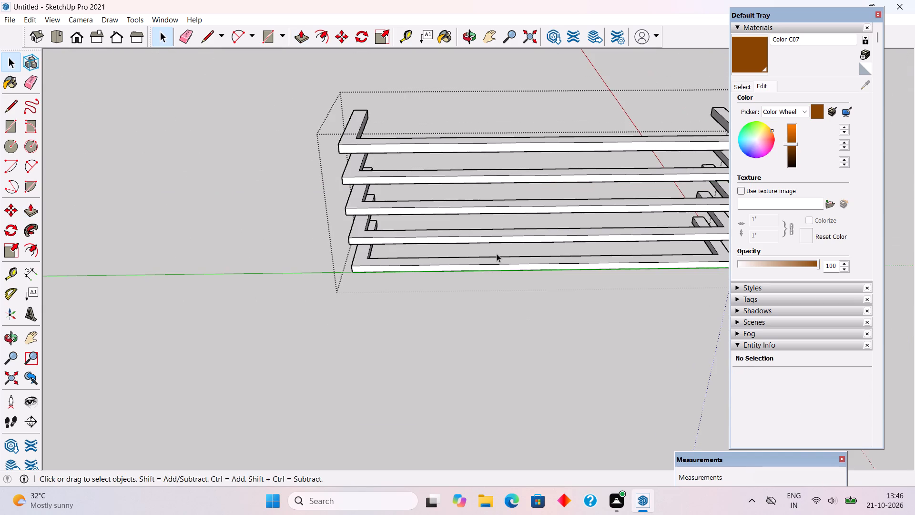
{"action": "scroll", "coordinate": [474, 214], "scroll_direction": "down", "scroll_amount": 4}
{"action": "middle_click_drag", "start_coordinate": [487, 320], "coordinate": [500, 155]}
{"action": "left_click", "coordinate": [495, 116]}
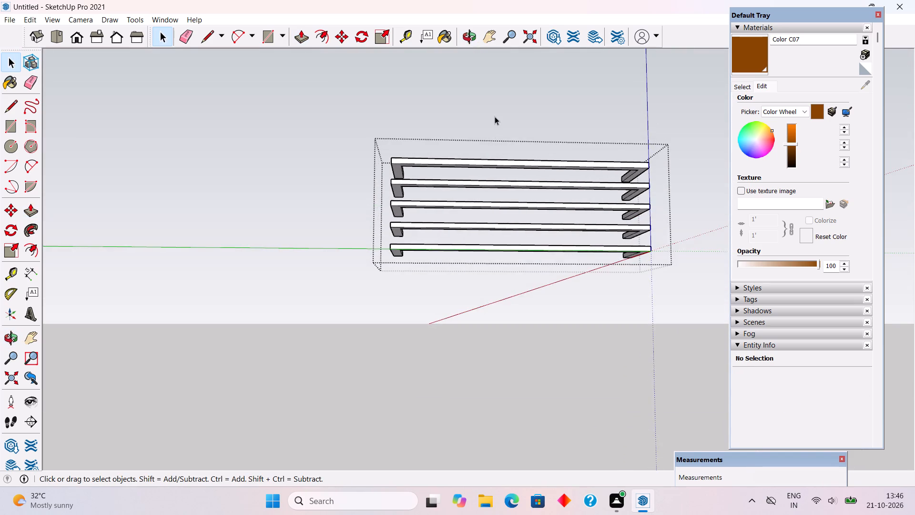
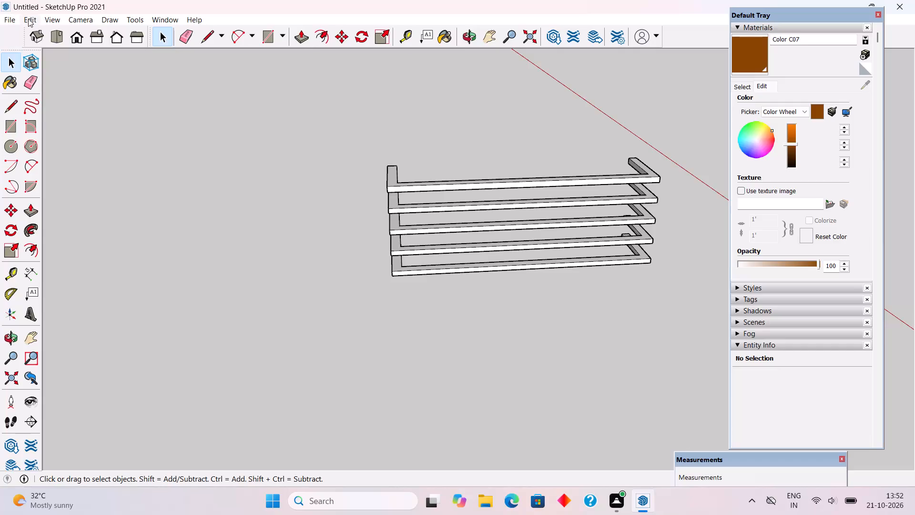
Unhide all hidden parts of the house model around the balcony railing bars.
{"action": "left_click", "coordinate": [28, 19]}
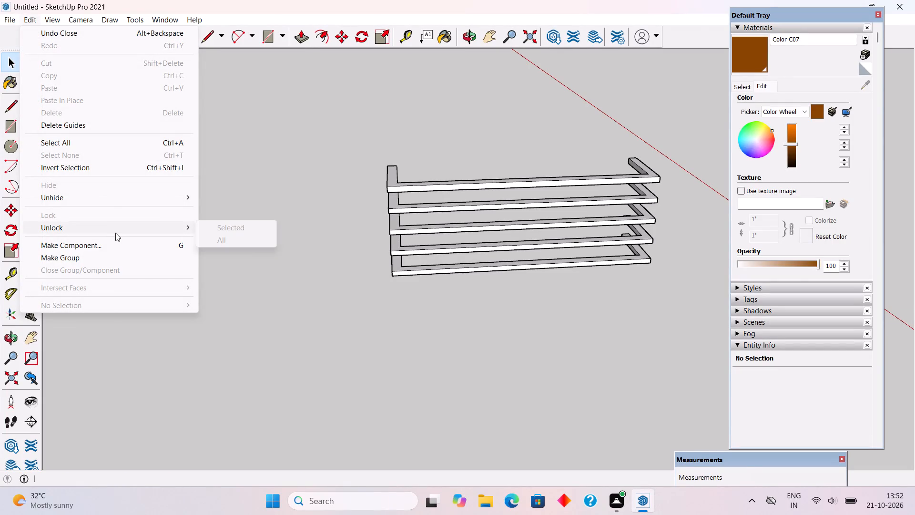
{"action": "left_click", "coordinate": [112, 202]}
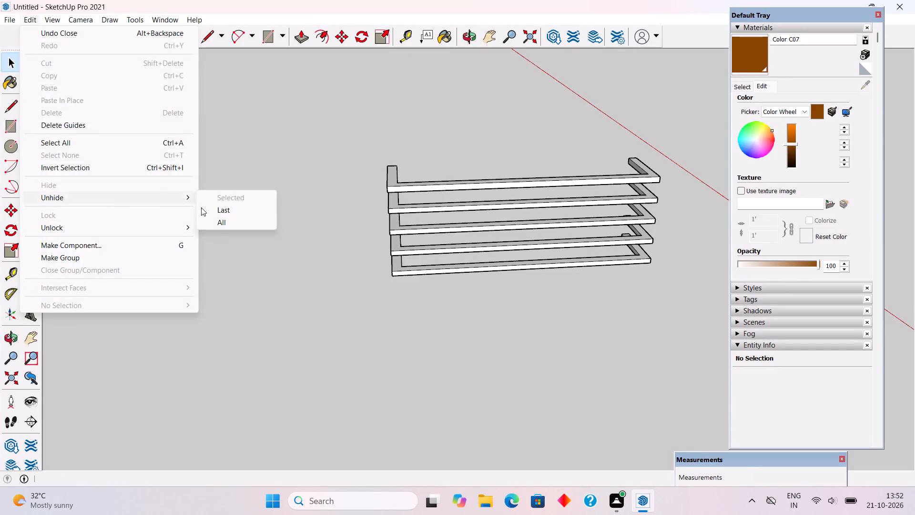
{"action": "left_click", "coordinate": [227, 227]}
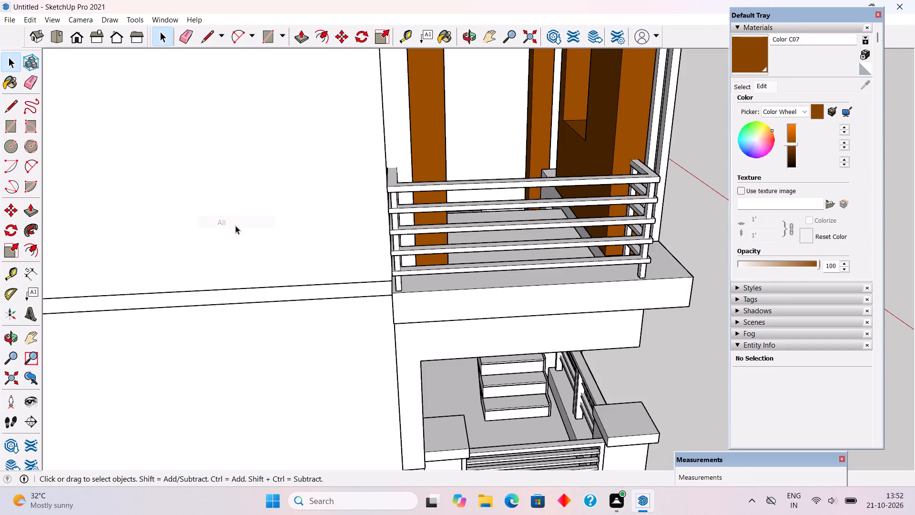
Examine the balcony railing and the whole front of the house from several angles.
{"action": "middle_click_drag", "start_coordinate": [460, 231], "coordinate": [245, 210]}
{"action": "scroll", "coordinate": [244, 209], "scroll_direction": "down", "scroll_amount": 3}
{"action": "middle_click_drag", "start_coordinate": [441, 220], "coordinate": [345, 231]}
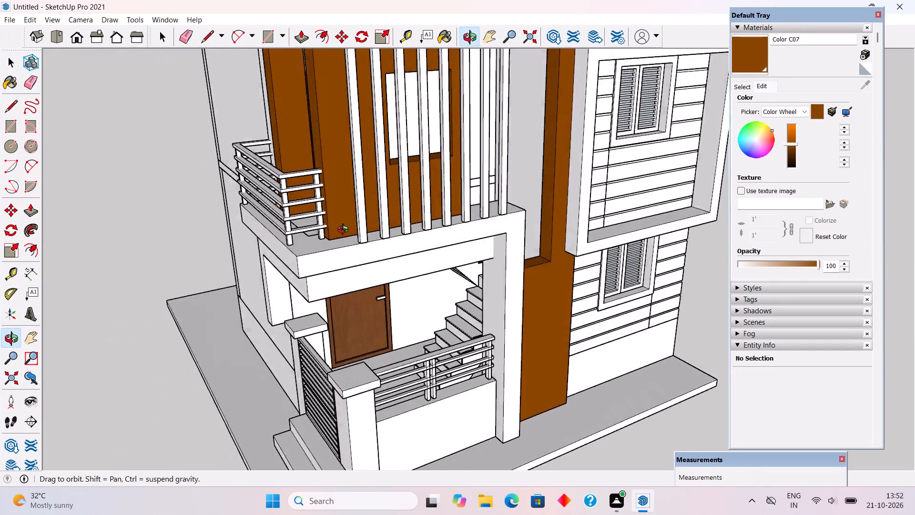
{"action": "middle_click_drag", "start_coordinate": [345, 231], "coordinate": [285, 222]}
{"action": "scroll", "coordinate": [285, 222], "scroll_direction": "down", "scroll_amount": 8}
{"action": "middle_click_drag", "start_coordinate": [349, 243], "coordinate": [234, 143]}
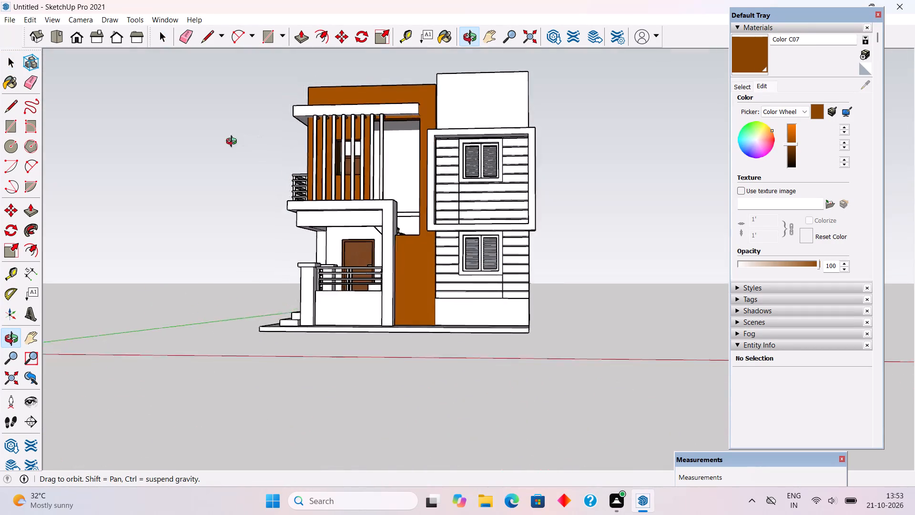
{"action": "middle_click_drag", "start_coordinate": [234, 143], "coordinate": [400, 196]}
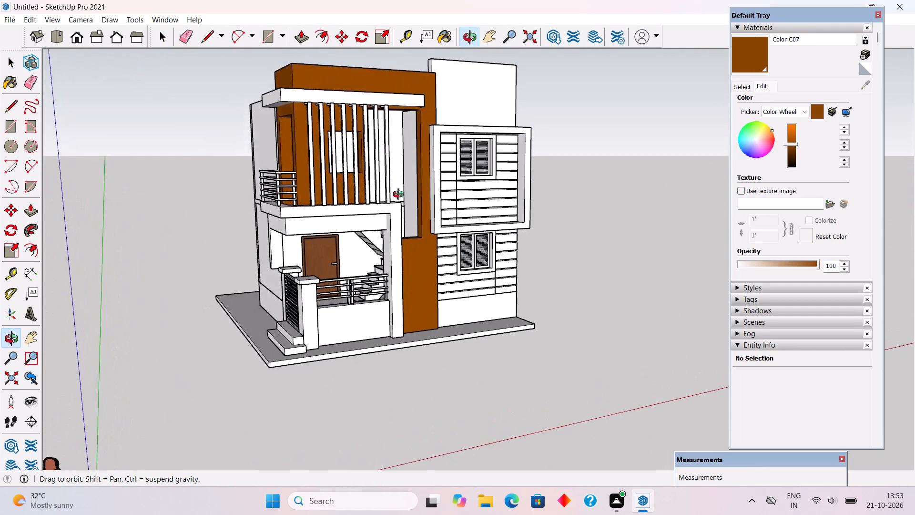
{"action": "middle_click_drag", "start_coordinate": [400, 196], "coordinate": [365, 200]}
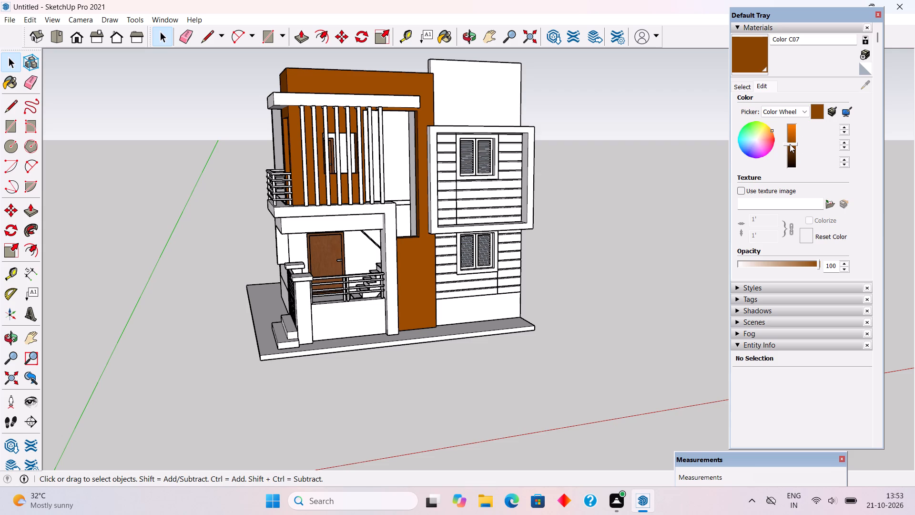
Adjust the brightness of brown Color C07 by trying a much darker shade and returning to a medium brown.
{"action": "left_click_drag", "start_coordinate": [790, 144], "coordinate": [793, 151]}
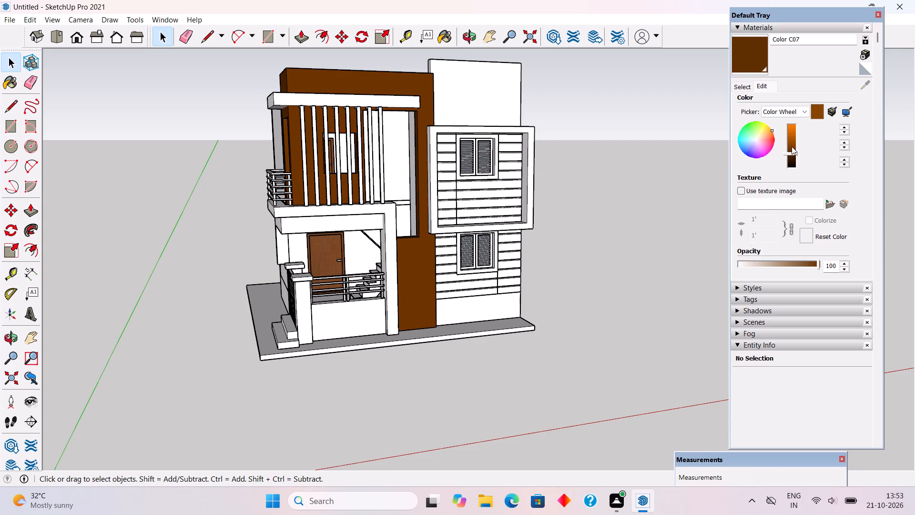
{"action": "left_click_drag", "start_coordinate": [789, 154], "coordinate": [790, 146]}
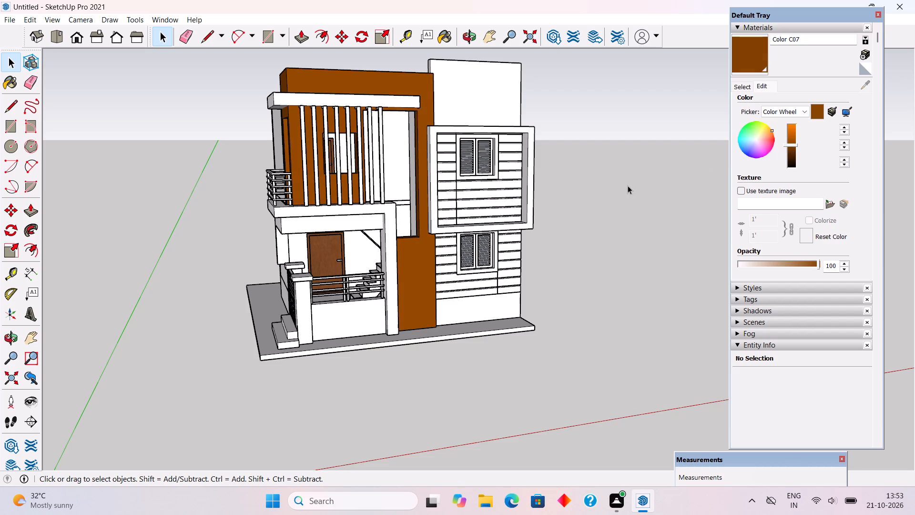
{"action": "key", "text": "space"}
Paint the upper-floor window's shutter frames with Wood Veneer 01 from the Wood collection.
{"action": "middle_click_drag", "start_coordinate": [516, 200], "coordinate": [662, 196]}
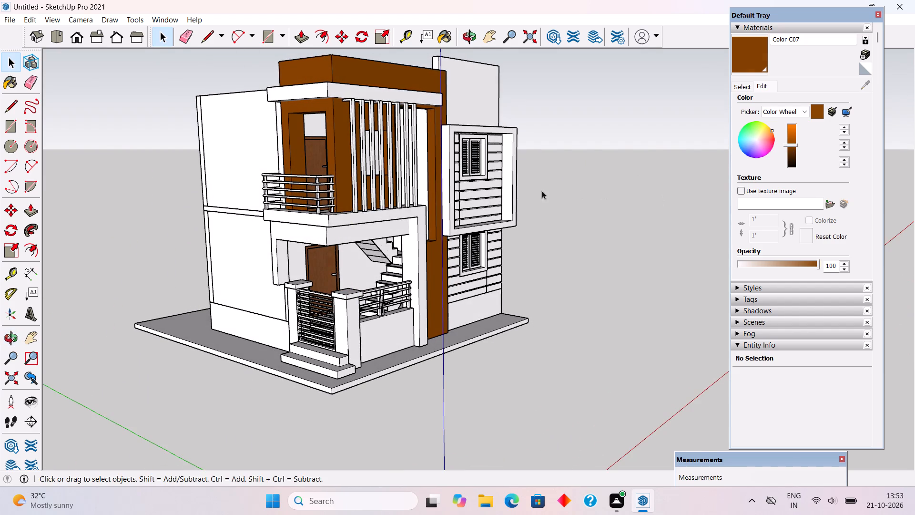
{"action": "scroll", "coordinate": [341, 217], "scroll_direction": "up", "scroll_amount": 2}
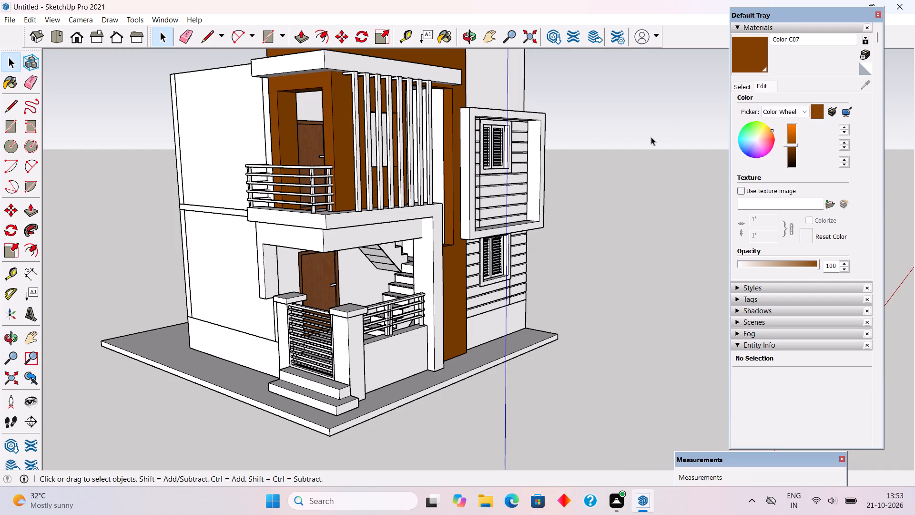
{"action": "middle_click_drag", "start_coordinate": [554, 146], "coordinate": [231, 164]}
{"action": "middle_click_drag", "start_coordinate": [466, 224], "coordinate": [446, 224]}
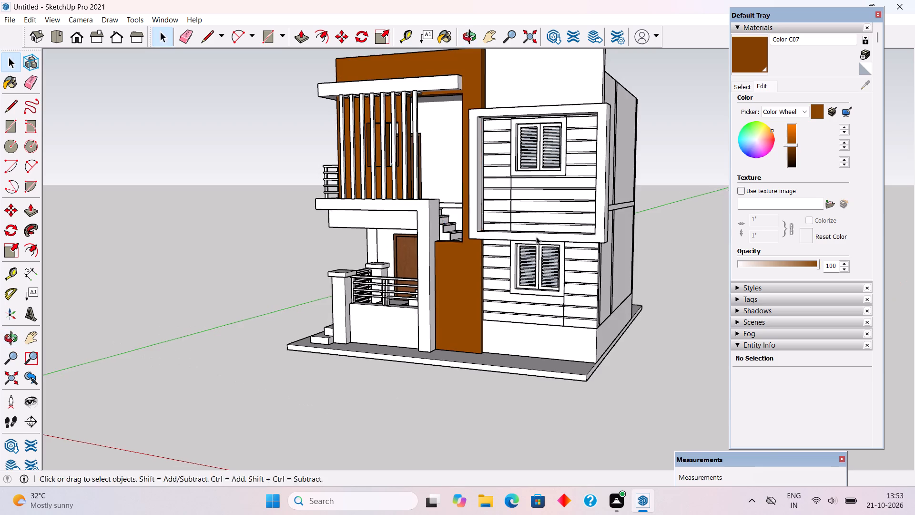
{"action": "middle_click_drag", "start_coordinate": [569, 241], "coordinate": [651, 244]}
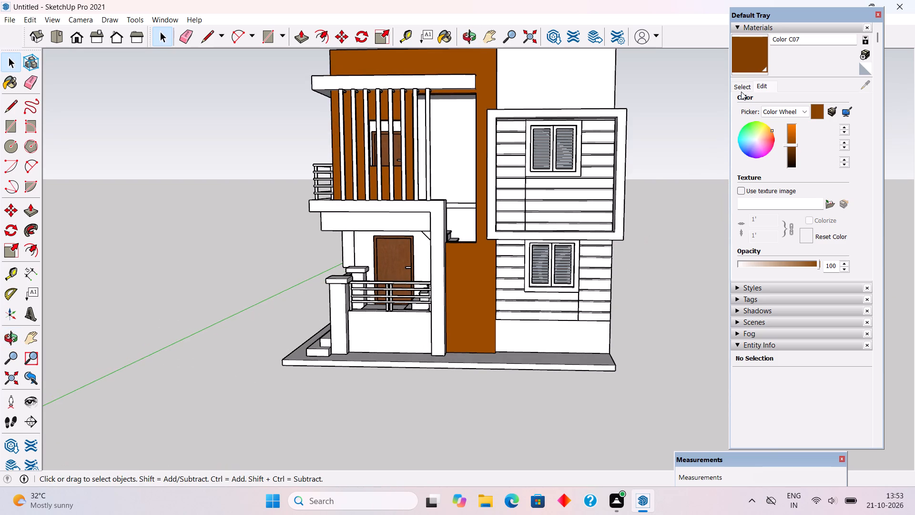
{"action": "left_click", "coordinate": [741, 92]}
{"action": "left_click", "coordinate": [747, 87]}
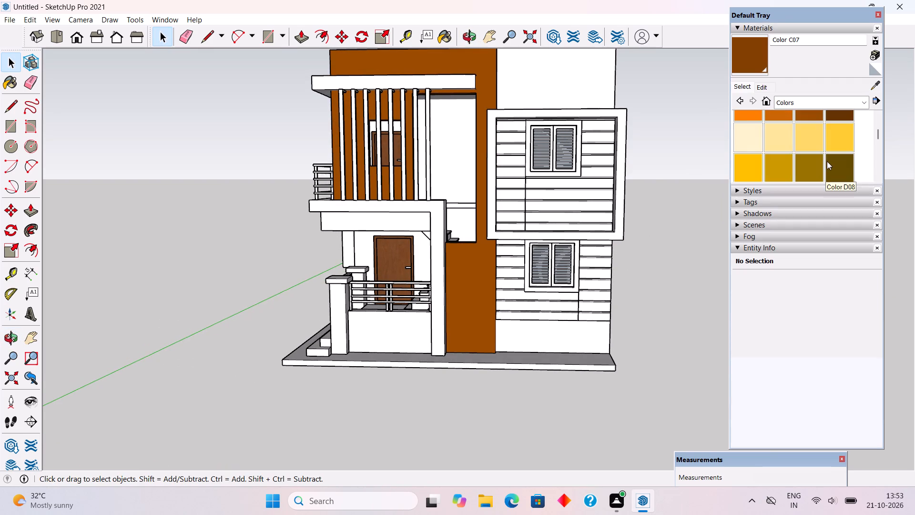
{"action": "scroll", "coordinate": [827, 162], "scroll_direction": "down", "scroll_amount": 3}
{"action": "left_click", "coordinate": [805, 102]}
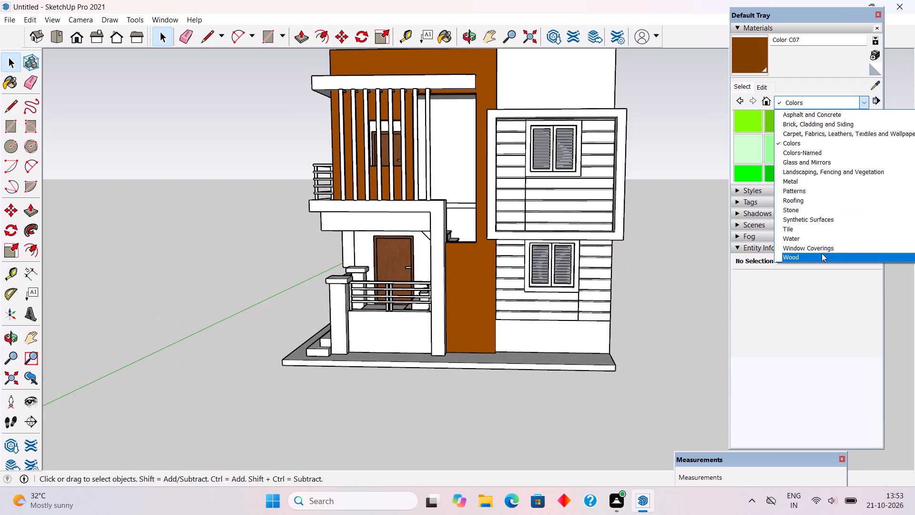
{"action": "left_click", "coordinate": [822, 253]}
{"action": "scroll", "coordinate": [813, 145], "scroll_direction": "down", "scroll_amount": 3}
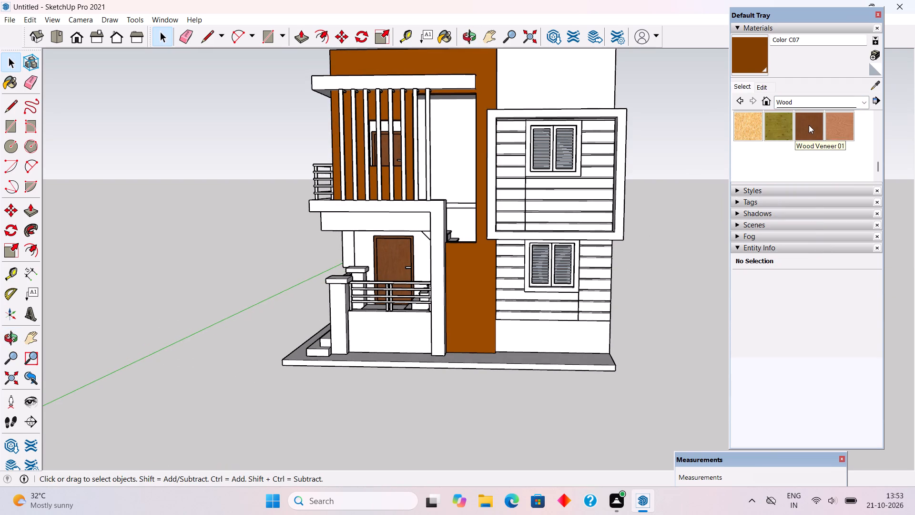
{"action": "left_click", "coordinate": [809, 125]}
{"action": "scroll", "coordinate": [573, 159], "scroll_direction": "up", "scroll_amount": 8}
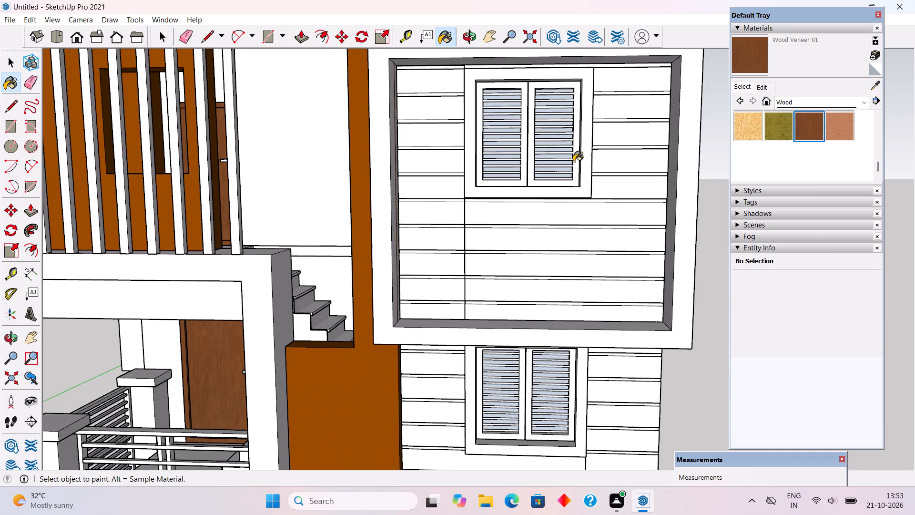
{"action": "left_click", "coordinate": [574, 162]}
Paint the ground-floor window's shutter frames with Wood Veneer 01.
{"action": "scroll", "coordinate": [569, 246], "scroll_direction": "down", "scroll_amount": 4}
{"action": "scroll", "coordinate": [572, 354], "scroll_direction": "up", "scroll_amount": 4}
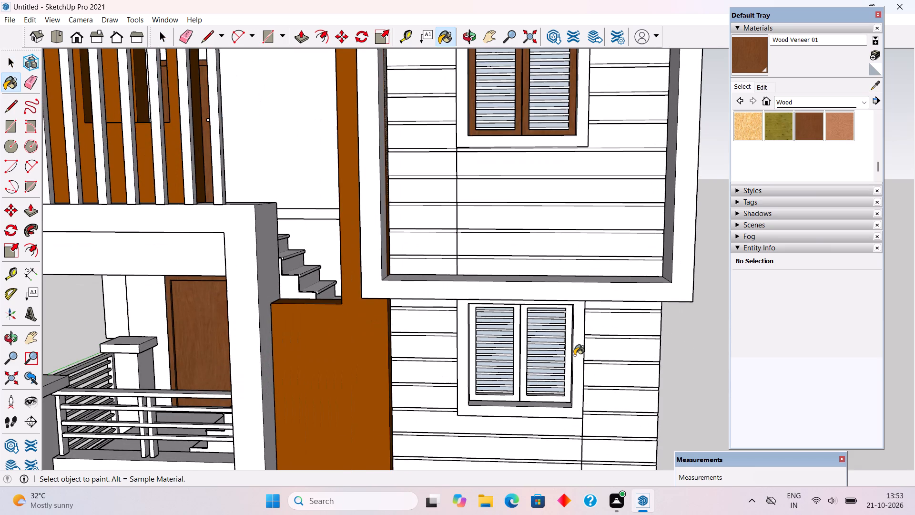
{"action": "left_click", "coordinate": [569, 368]}
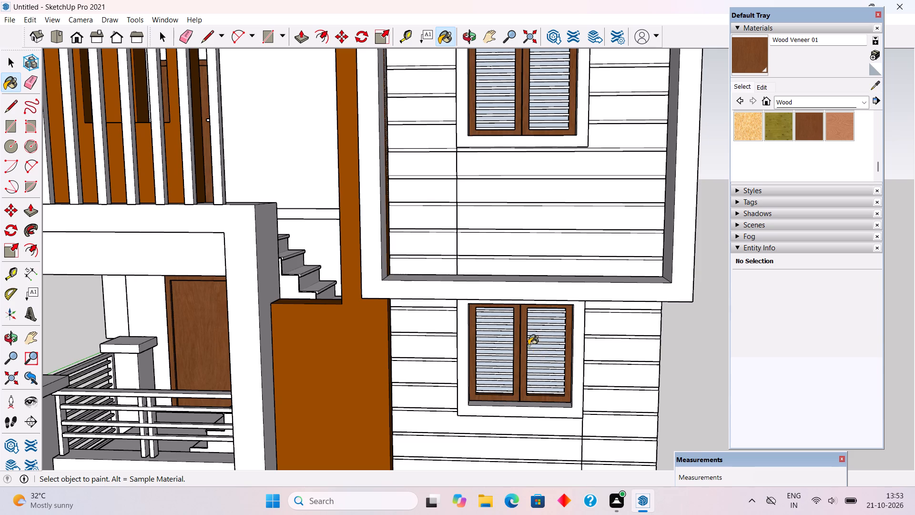
Paint the louvre slats of the upper-floor window's shutters with Wood Veneer 01.
{"action": "scroll", "coordinate": [551, 100], "scroll_direction": "up", "scroll_amount": 5}
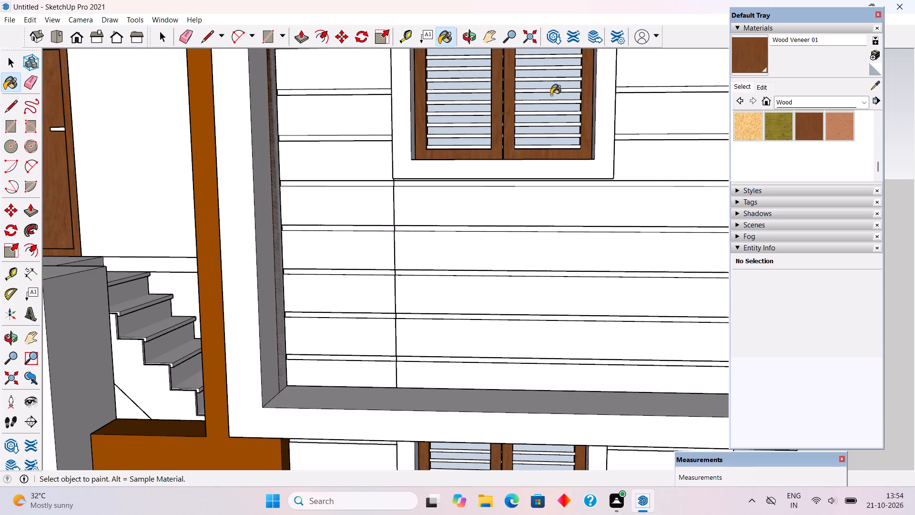
{"action": "left_click", "coordinate": [551, 95]}
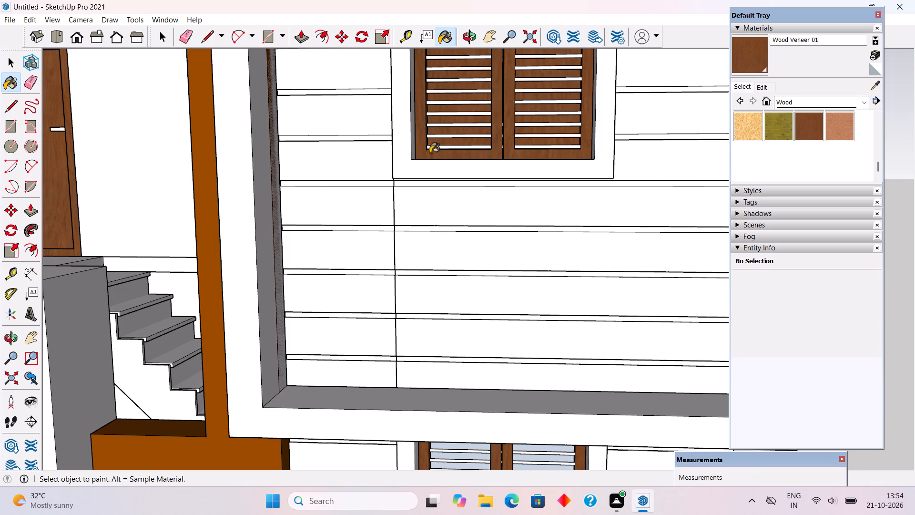
Paint the lowest white strips between the upper-floor shutter slats with Wood Veneer 01.
{"action": "left_click", "coordinate": [444, 146]}
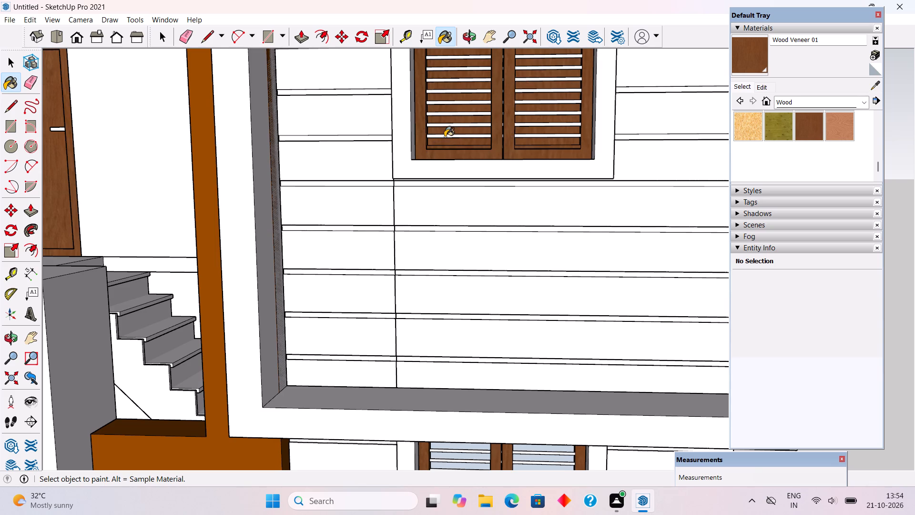
{"action": "left_click", "coordinate": [445, 137]}
{"action": "left_click", "coordinate": [450, 125]}
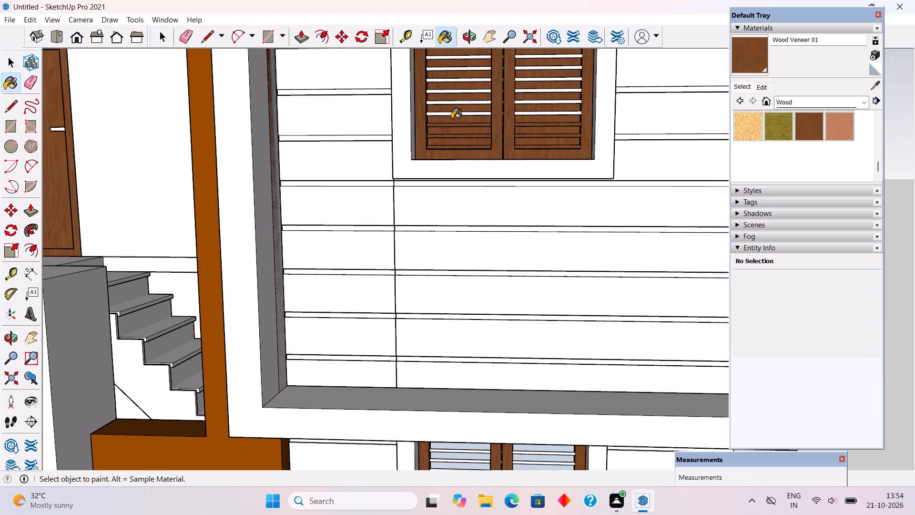
{"action": "left_click", "coordinate": [453, 117]}
{"action": "left_click", "coordinate": [454, 115]}
Paint the remaining white strips between the upper-floor shutter slats with Wood Veneer 01, working from the top down.
{"action": "scroll", "coordinate": [454, 115], "scroll_direction": "down", "scroll_amount": 10}
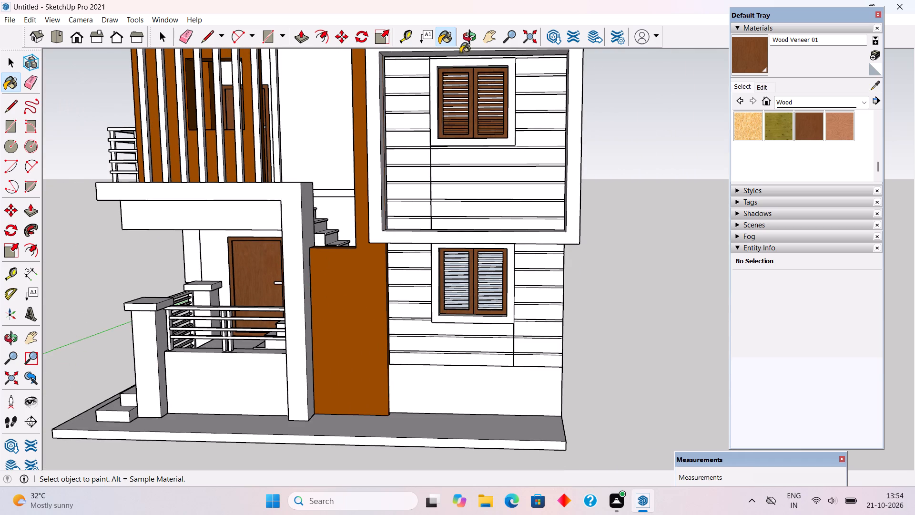
{"action": "scroll", "coordinate": [466, 49], "scroll_direction": "up", "scroll_amount": 13}
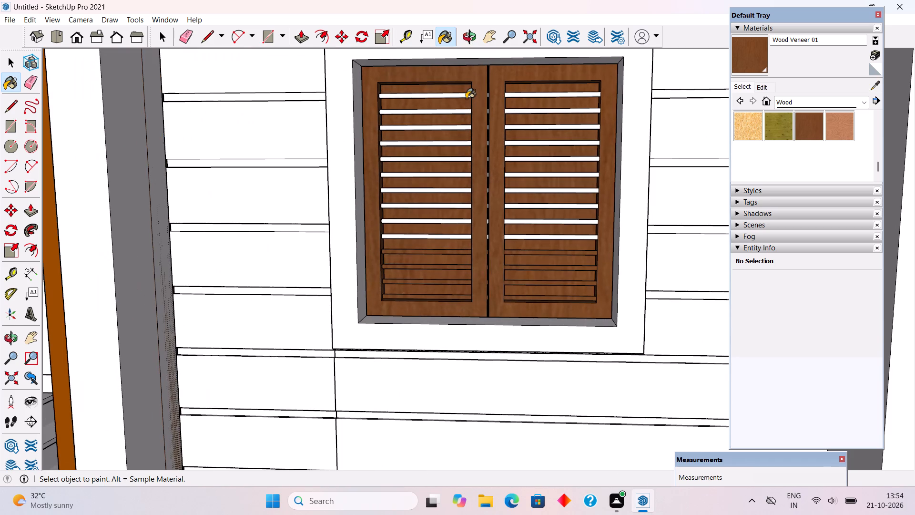
{"action": "left_click", "coordinate": [465, 95]}
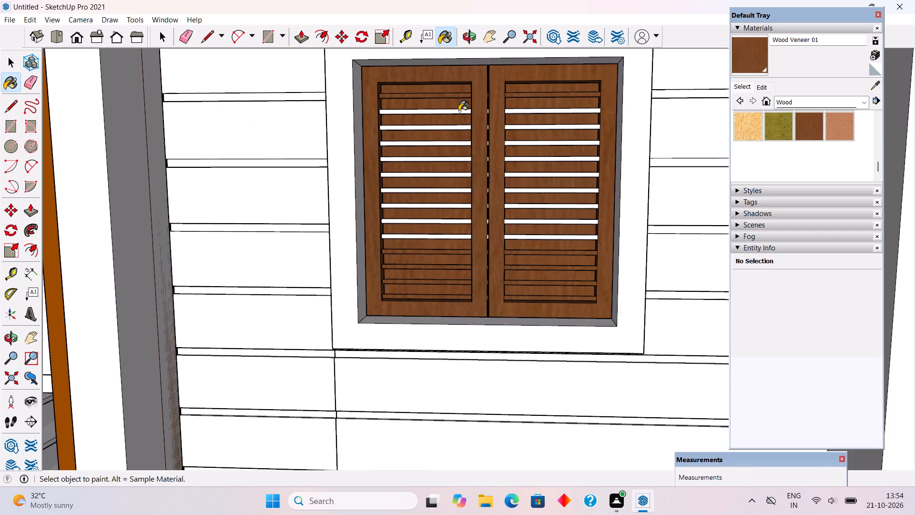
{"action": "left_click", "coordinate": [459, 111]}
{"action": "left_click", "coordinate": [457, 130]}
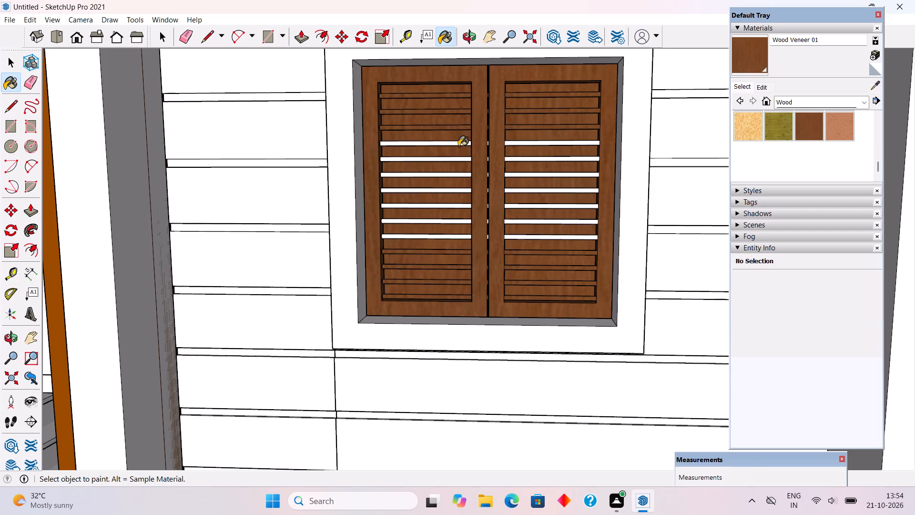
{"action": "left_click", "coordinate": [458, 143]}
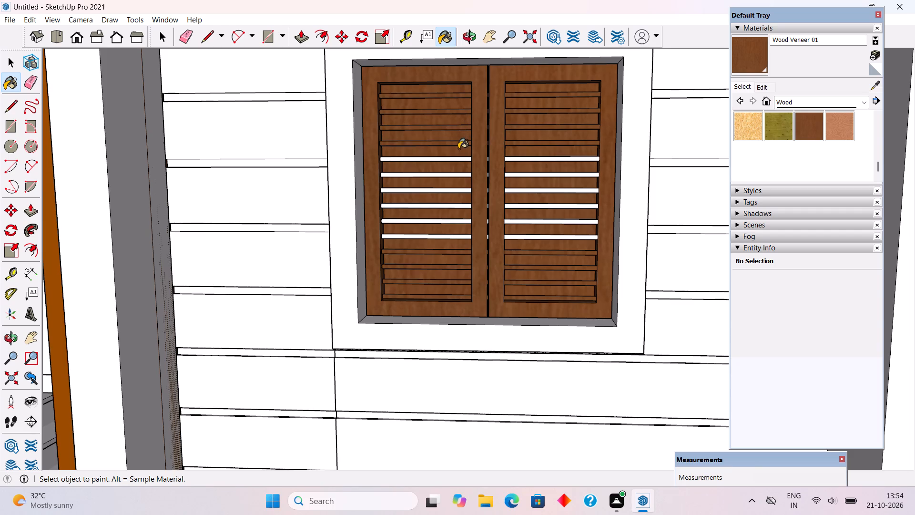
{"action": "left_click", "coordinate": [458, 157]}
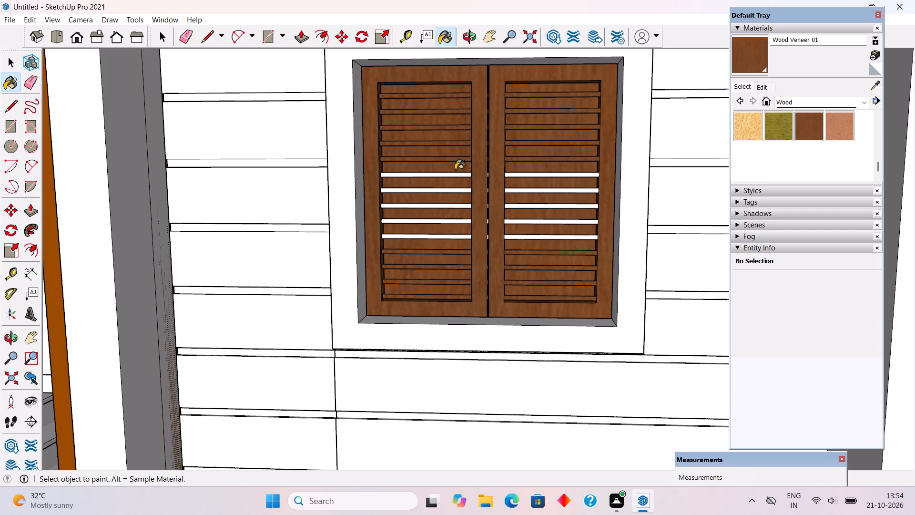
{"action": "left_click", "coordinate": [456, 177]}
{"action": "left_click", "coordinate": [456, 177]}
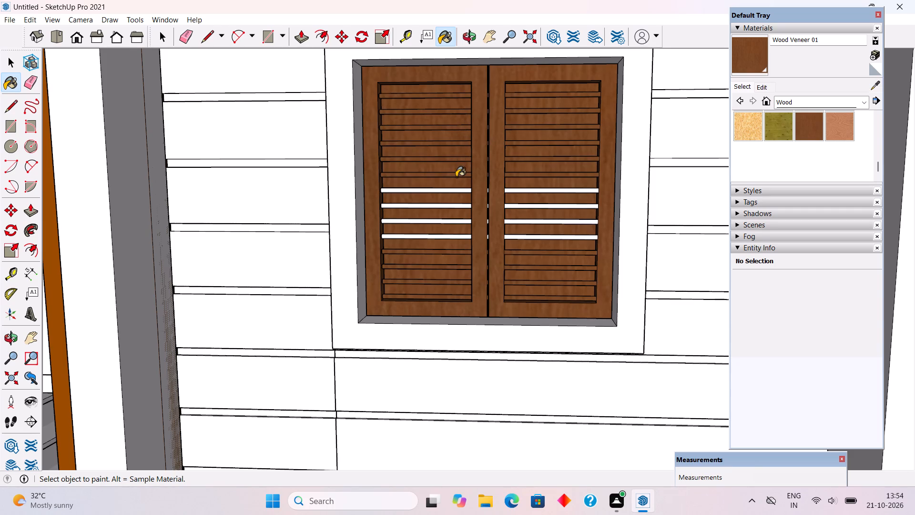
{"action": "left_click", "coordinate": [458, 190]}
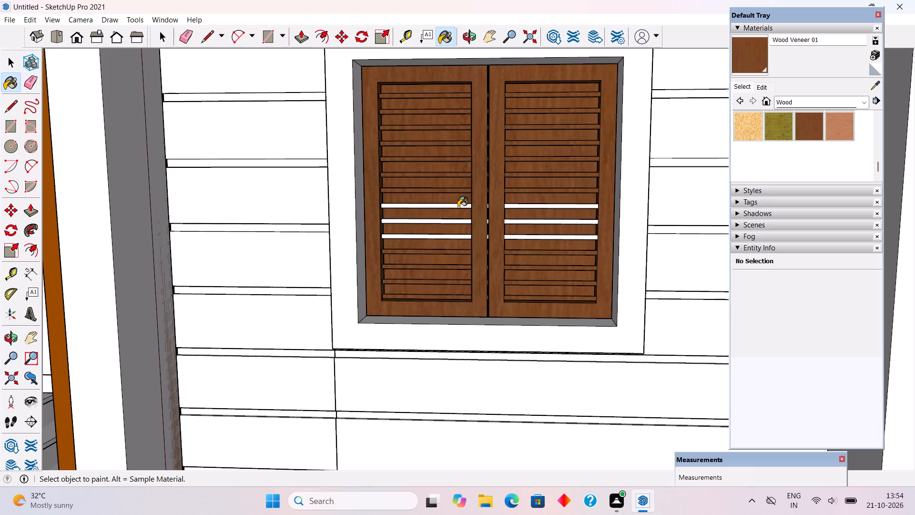
{"action": "left_click", "coordinate": [458, 207]}
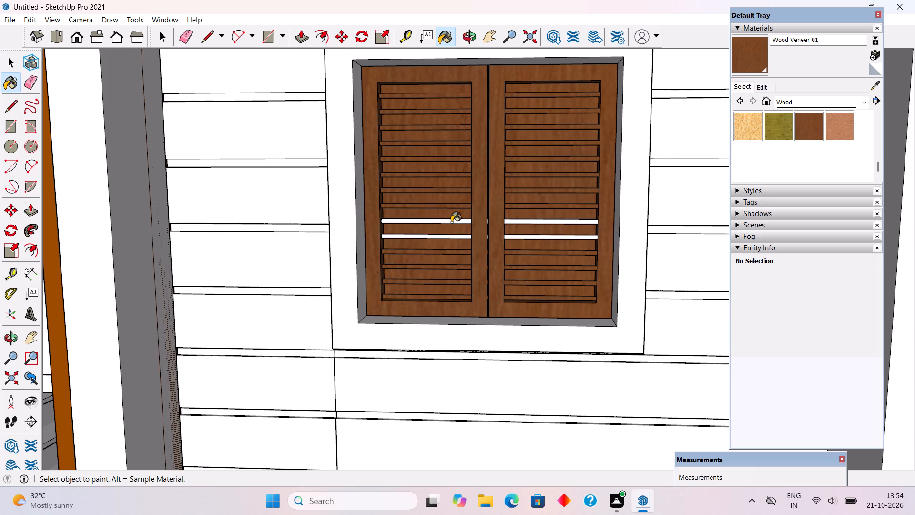
{"action": "left_click", "coordinate": [451, 222]}
{"action": "left_click", "coordinate": [460, 237]}
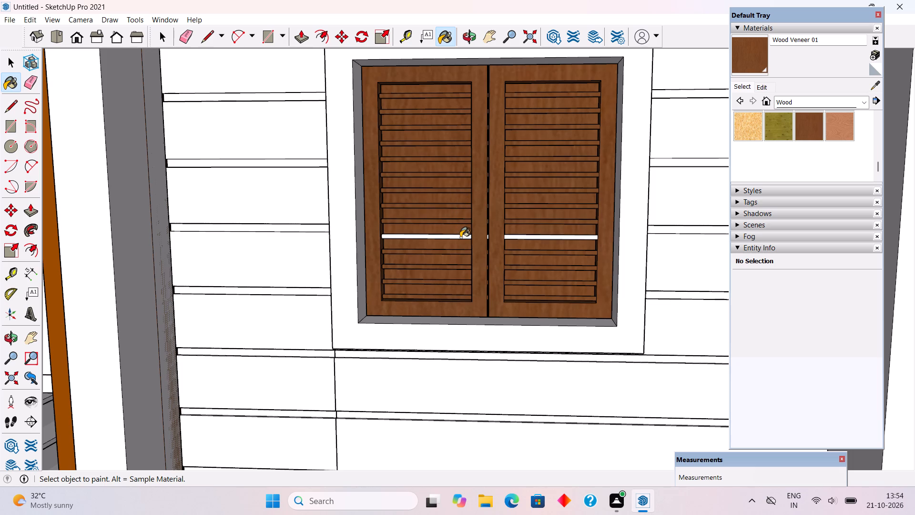
{"action": "scroll", "coordinate": [465, 139], "scroll_direction": "down", "scroll_amount": 8}
{"action": "scroll", "coordinate": [489, 201], "scroll_direction": "down", "scroll_amount": 7}
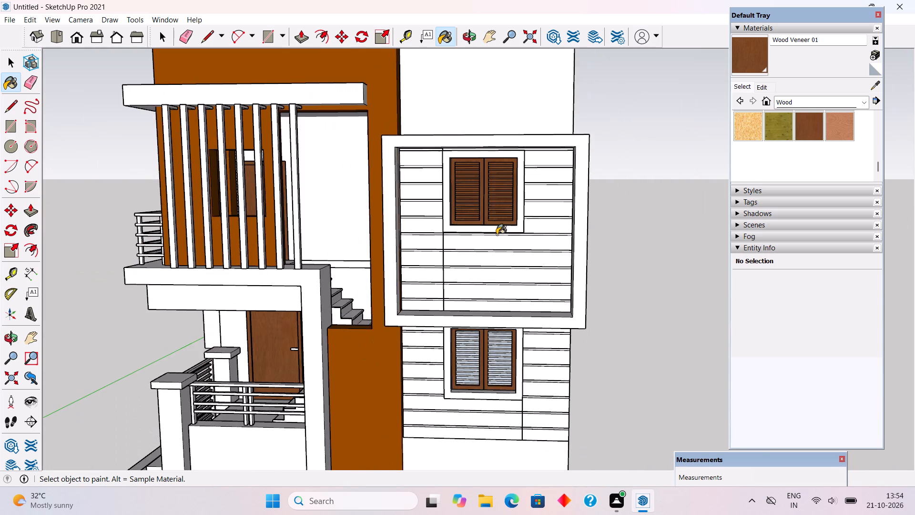
Paint the louvre slats of the ground-floor window's shutters with Wood Veneer 01.
{"action": "middle_click_drag", "start_coordinate": [564, 256], "coordinate": [641, 228]}
{"action": "scroll", "coordinate": [466, 163], "scroll_direction": "down", "scroll_amount": 2}
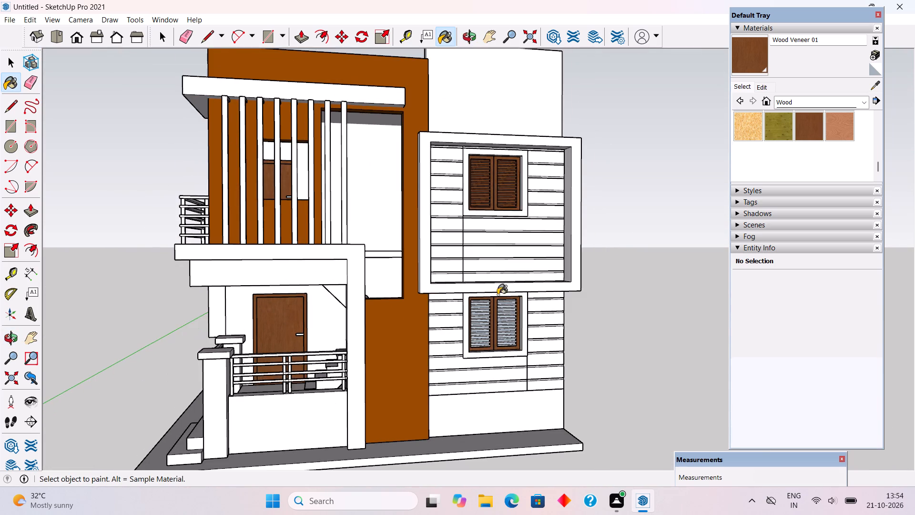
{"action": "scroll", "coordinate": [509, 373], "scroll_direction": "up", "scroll_amount": 11}
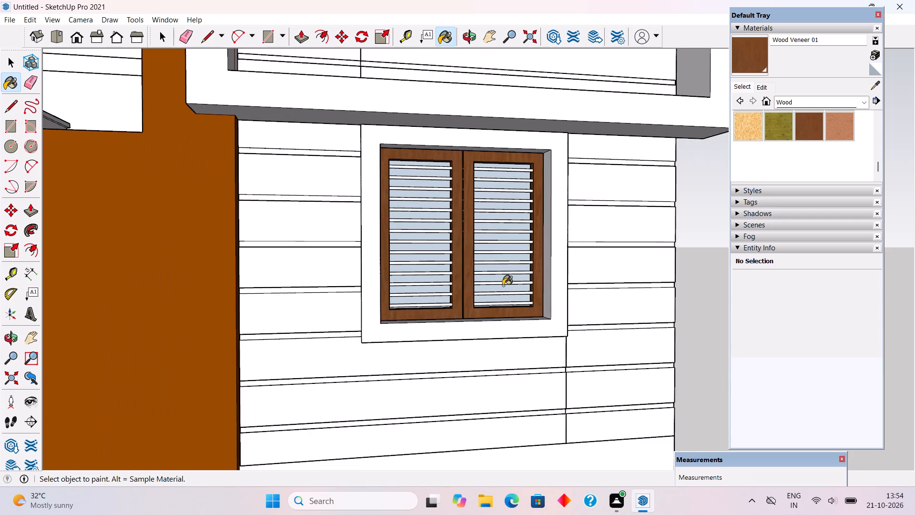
{"action": "scroll", "coordinate": [498, 268], "scroll_direction": "up", "scroll_amount": 3}
{"action": "left_click", "coordinate": [498, 268]}
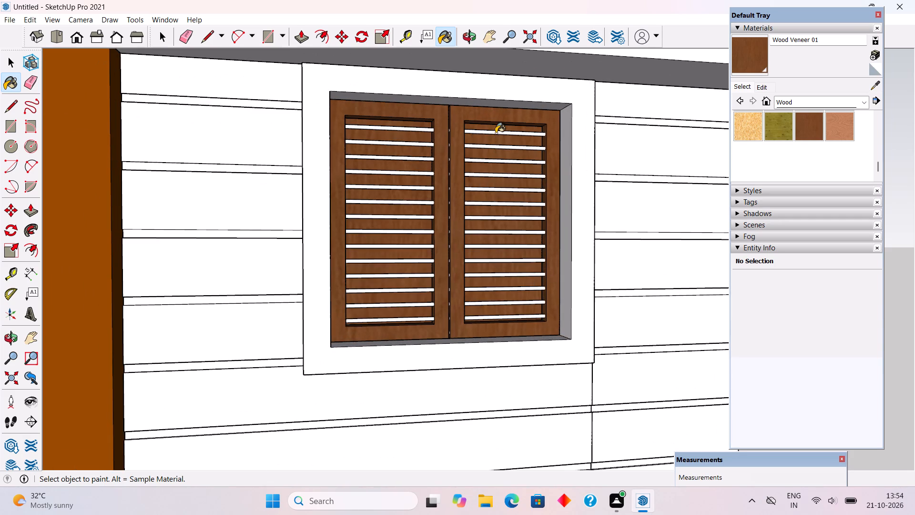
Paint the white strips between the ground-floor shutter slats with Wood Veneer 01, working from the top down.
{"action": "left_click", "coordinate": [496, 133]}
{"action": "left_click", "coordinate": [498, 146]}
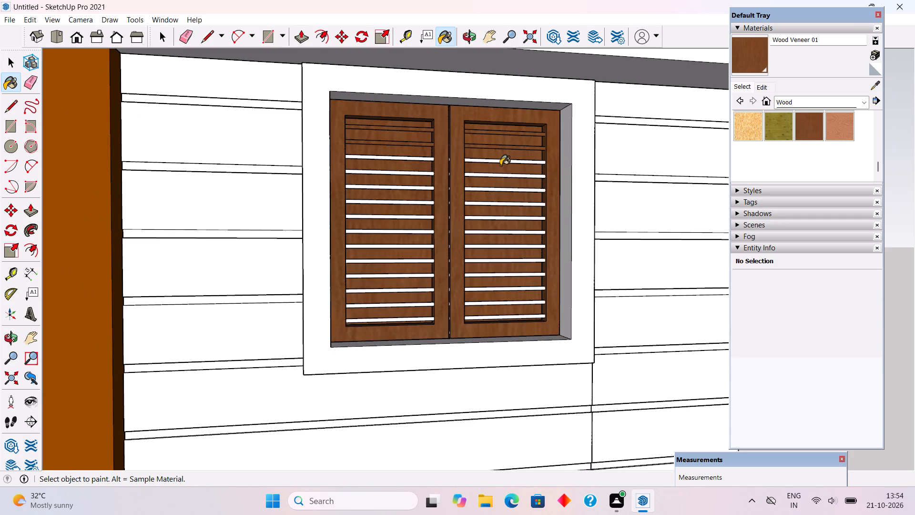
{"action": "left_click", "coordinate": [500, 163]}
{"action": "left_click", "coordinate": [502, 178]}
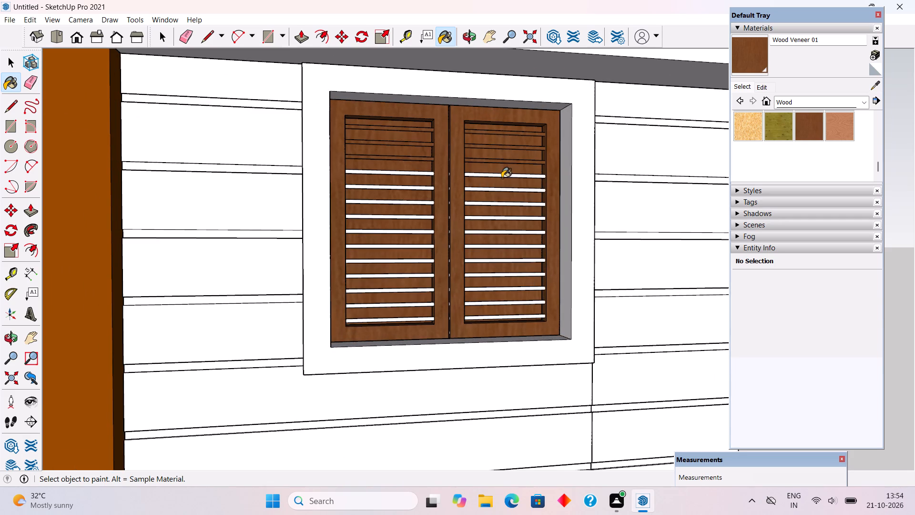
{"action": "left_click", "coordinate": [502, 189]}
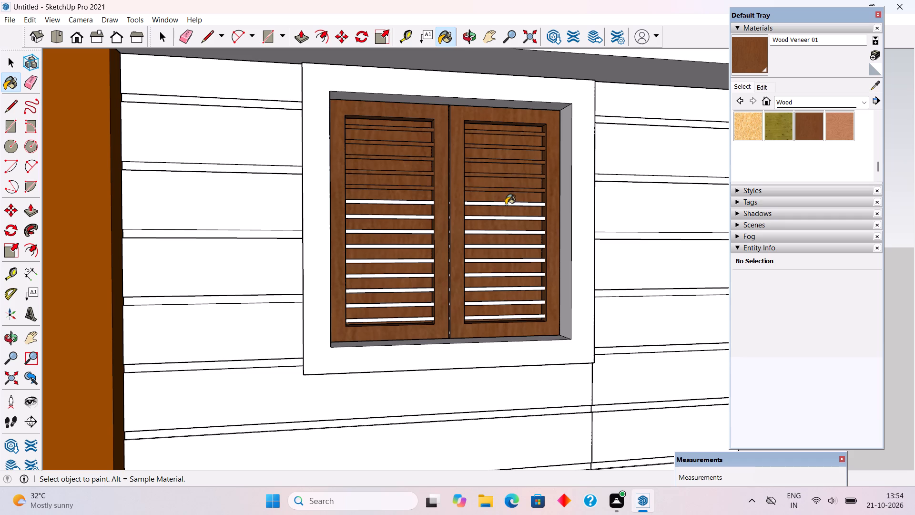
{"action": "left_click", "coordinate": [506, 205]}
{"action": "left_click", "coordinate": [508, 217]}
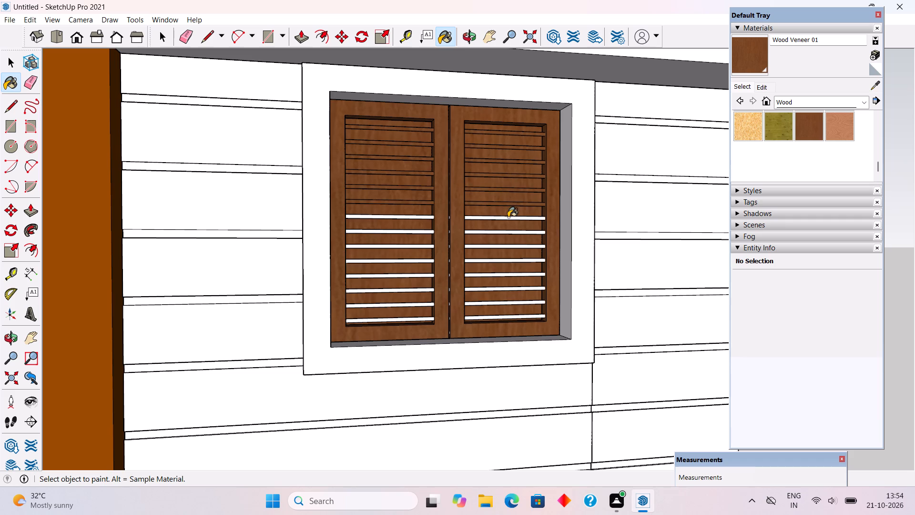
{"action": "left_click", "coordinate": [508, 233]}
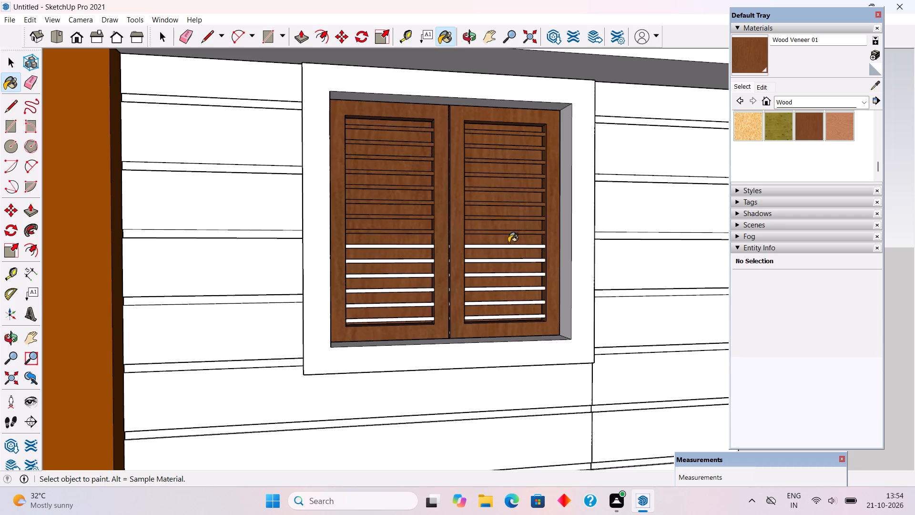
{"action": "left_click", "coordinate": [507, 246]}
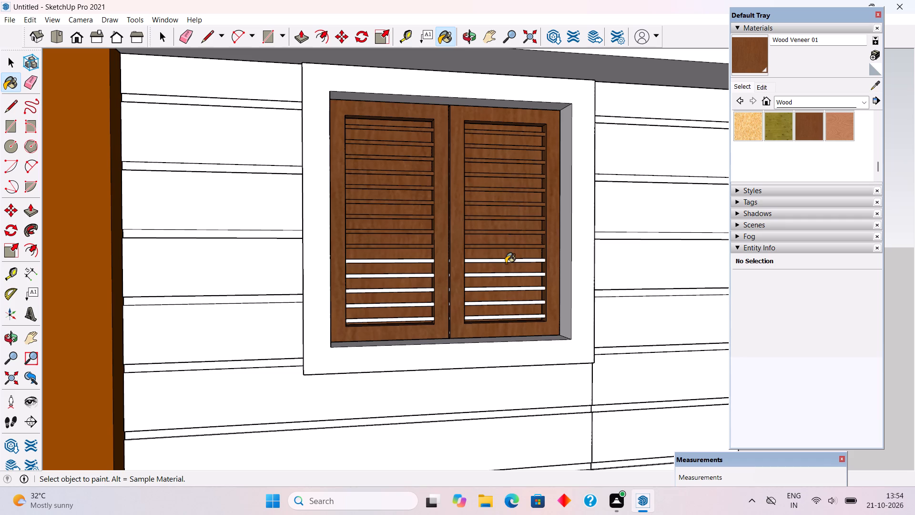
{"action": "left_click", "coordinate": [506, 263]}
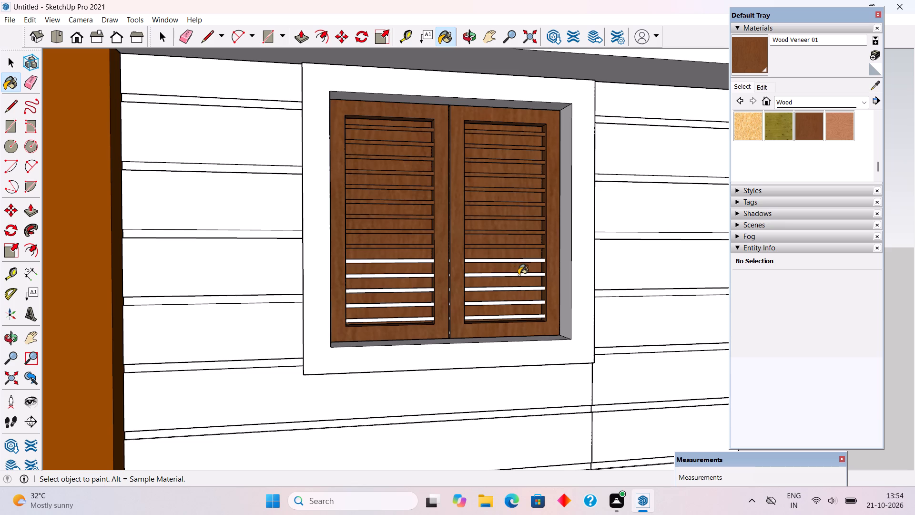
{"action": "left_click", "coordinate": [518, 275]}
{"action": "left_click", "coordinate": [515, 260]}
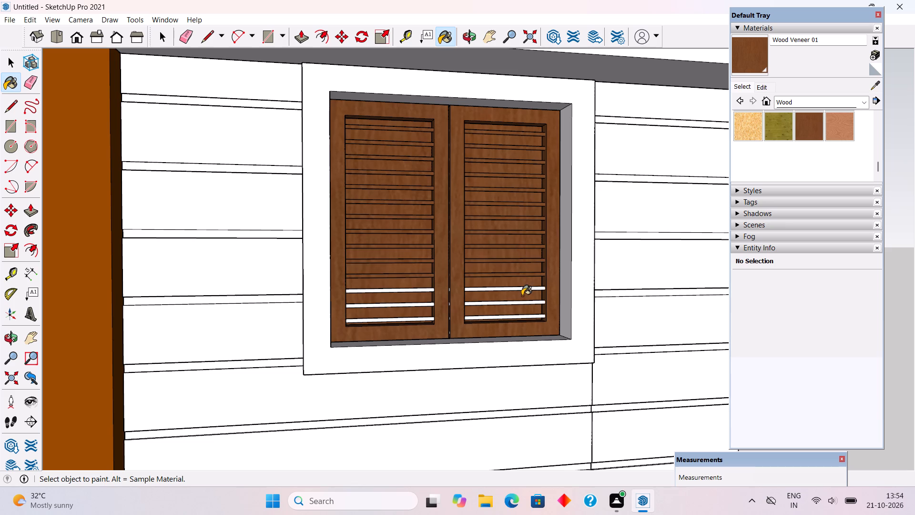
{"action": "left_click", "coordinate": [525, 288]}
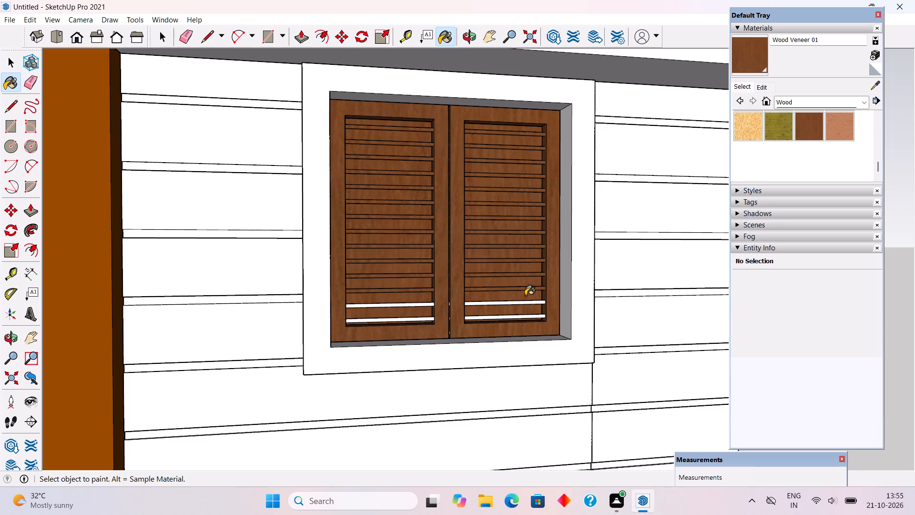
{"action": "left_click", "coordinate": [525, 302]}
{"action": "left_click", "coordinate": [527, 316]}
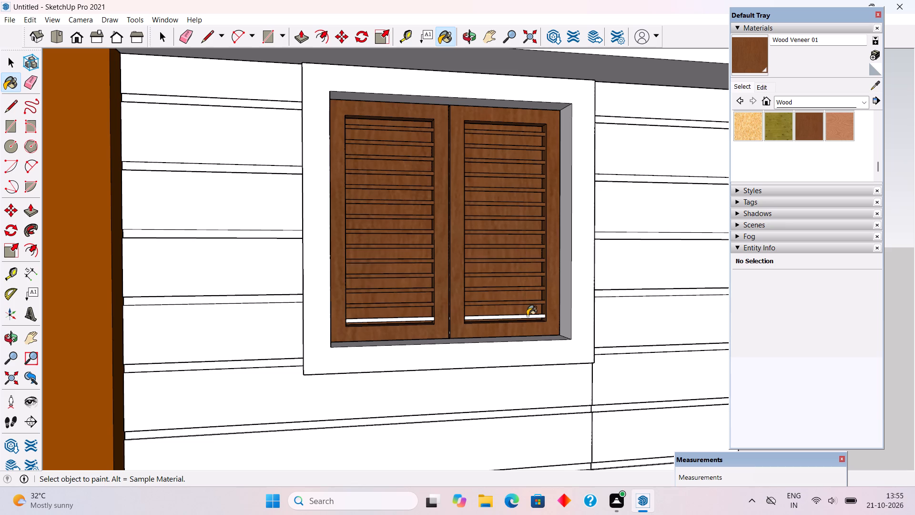
Pick grey Color M04 from the Colors collection and paint the grooved wall cladding between the brown column and the two shuttered windows.
{"action": "scroll", "coordinate": [497, 227], "scroll_direction": "down", "scroll_amount": 17}
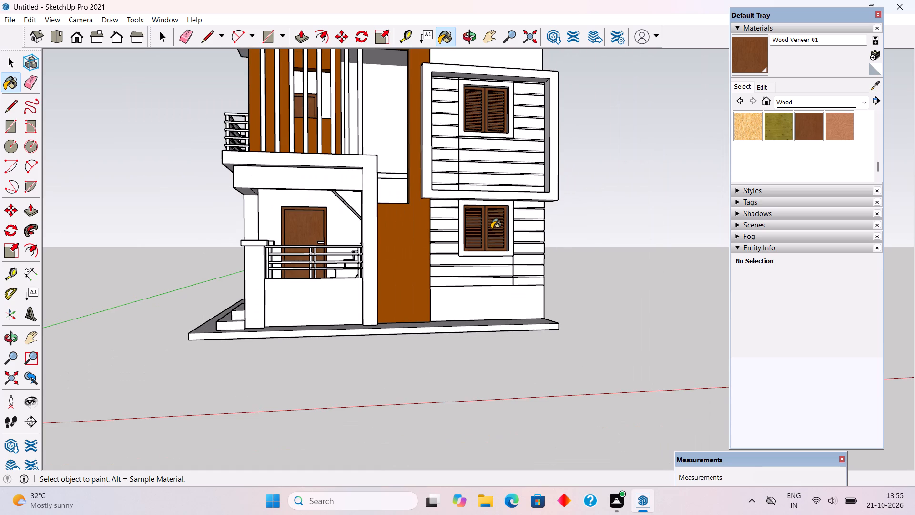
{"action": "key", "text": "space"}
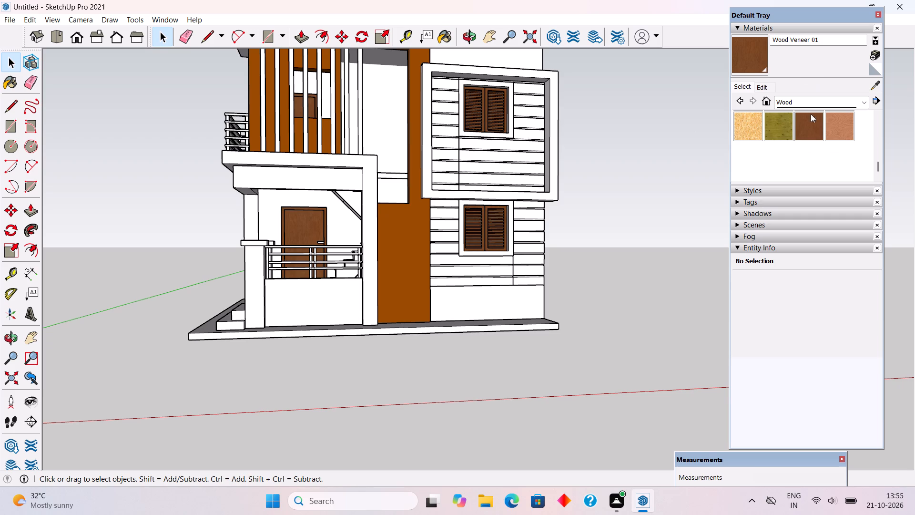
{"action": "left_click", "coordinate": [804, 102]}
{"action": "left_click", "coordinate": [798, 144]}
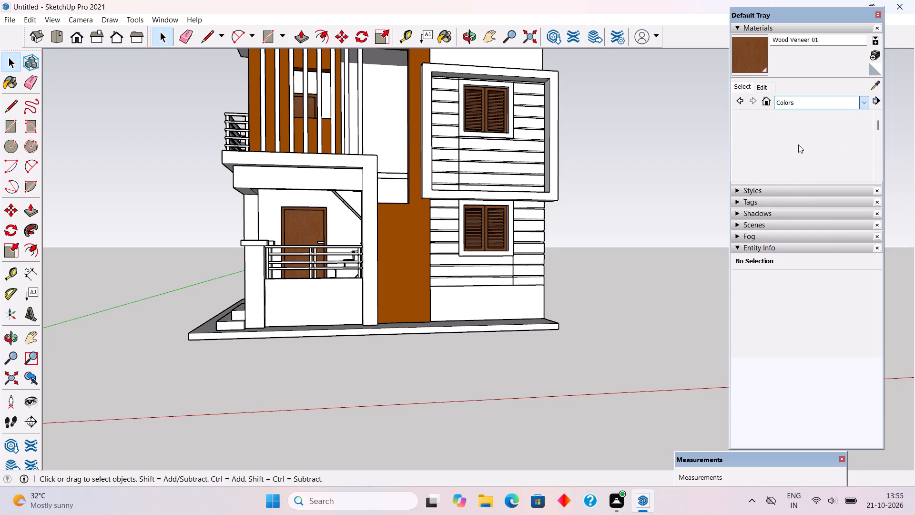
{"action": "scroll", "coordinate": [798, 144], "scroll_direction": "down", "scroll_amount": 5}
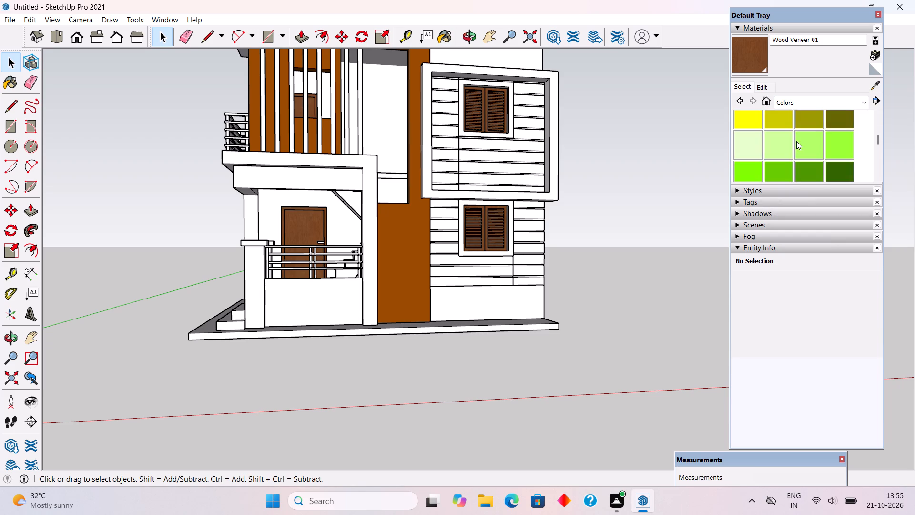
{"action": "scroll", "coordinate": [796, 141], "scroll_direction": "down", "scroll_amount": 4}
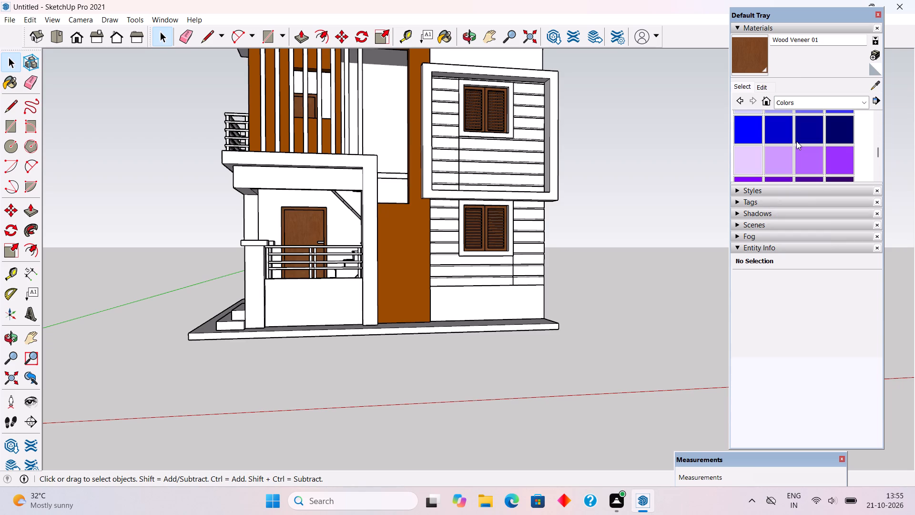
{"action": "scroll", "coordinate": [796, 141], "scroll_direction": "down", "scroll_amount": 4}
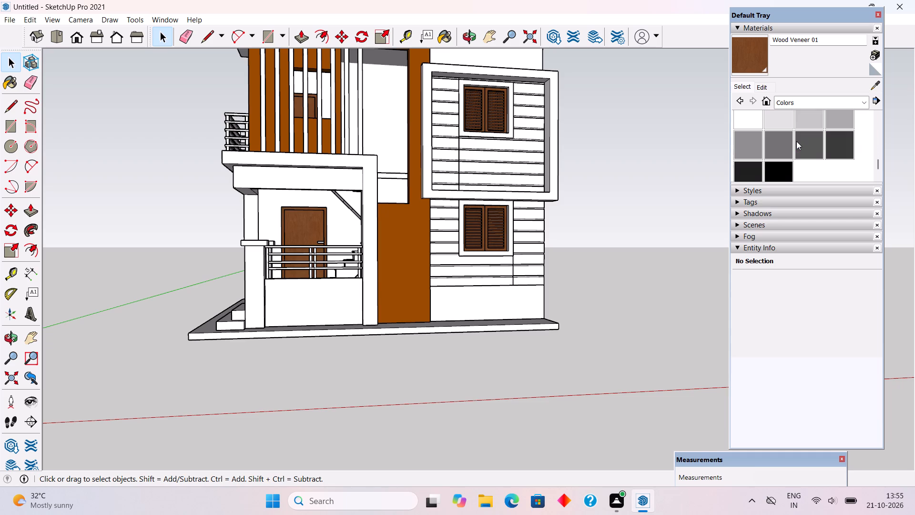
{"action": "left_click", "coordinate": [751, 136]}
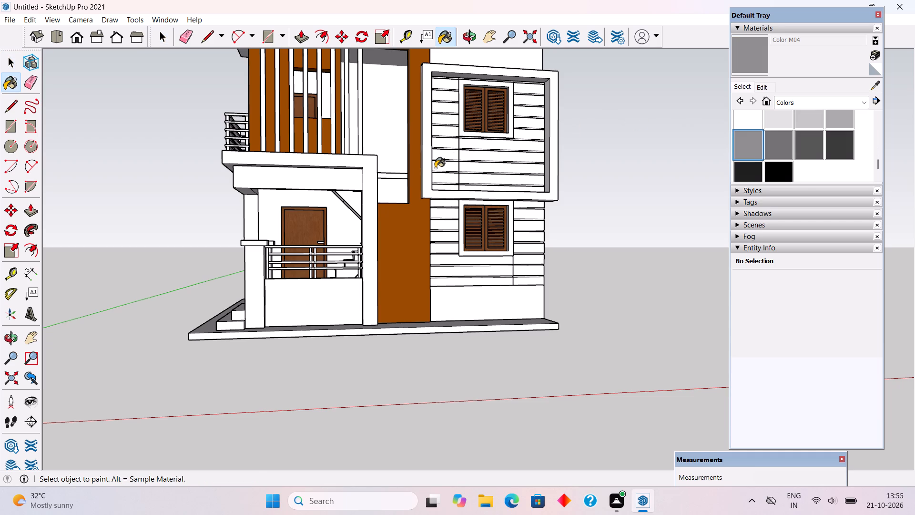
{"action": "left_click", "coordinate": [435, 168]}
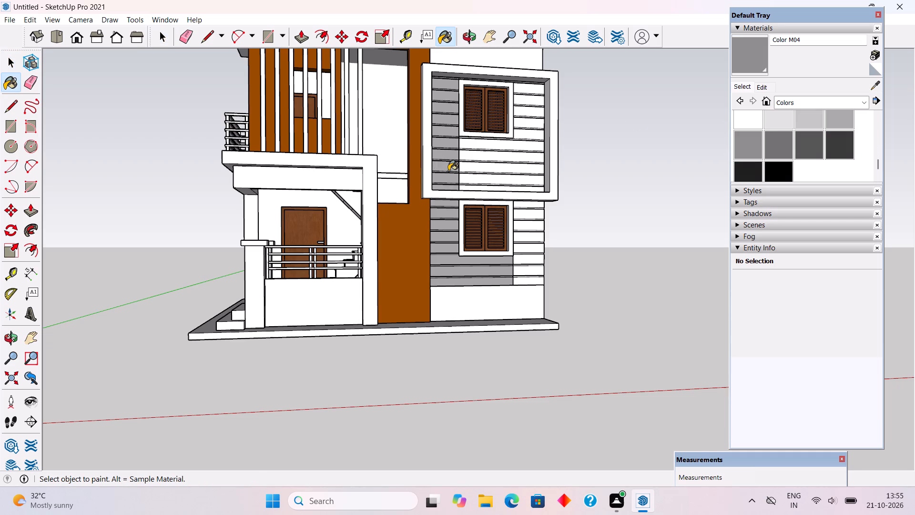
Paint the gate pillar beside the house's side wall and the entrance steps with Color M04.
{"action": "middle_click_drag", "start_coordinate": [473, 241], "coordinate": [674, 280]}
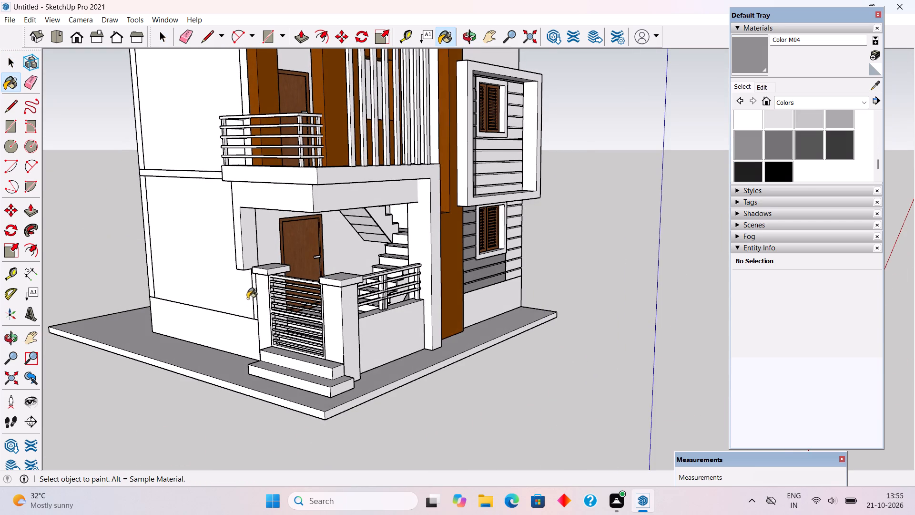
{"action": "scroll", "coordinate": [253, 293], "scroll_direction": "up", "scroll_amount": 2}
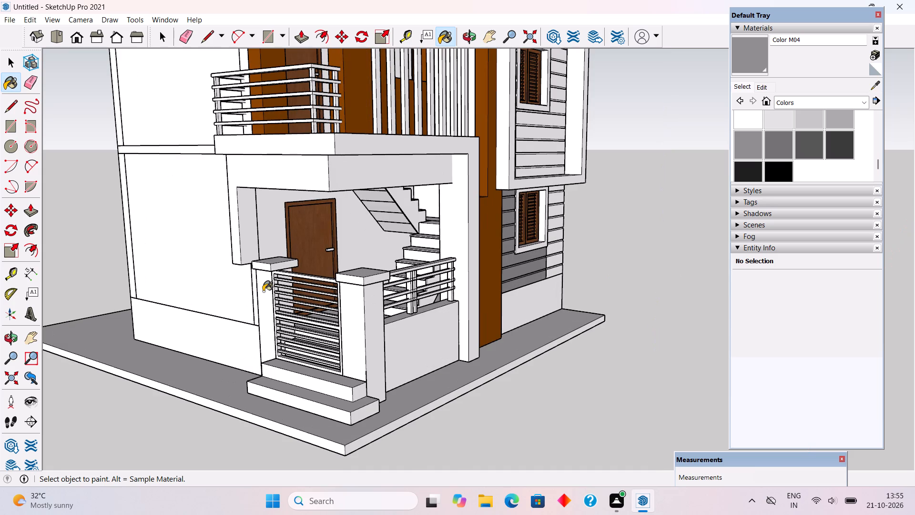
{"action": "left_click", "coordinate": [263, 291]}
{"action": "left_click", "coordinate": [302, 387]}
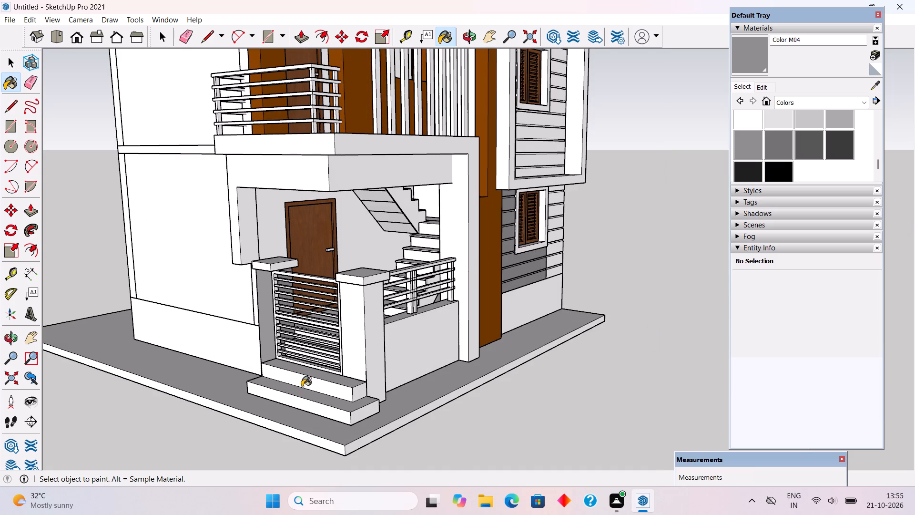
Paint the staircase inside the porch with Color M04.
{"action": "middle_click_drag", "start_coordinate": [332, 355], "coordinate": [323, 415]}
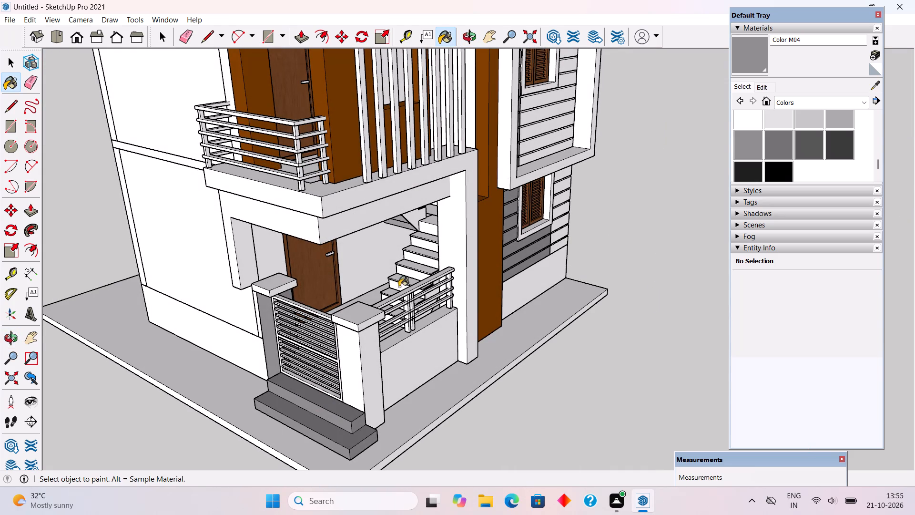
{"action": "scroll", "coordinate": [410, 268], "scroll_direction": "up", "scroll_amount": 4}
{"action": "left_click", "coordinate": [414, 268]}
Examine the painted porch staircase, gate entrance and front facade from several angles and distances.
{"action": "middle_click_drag", "start_coordinate": [389, 285], "coordinate": [298, 231]}
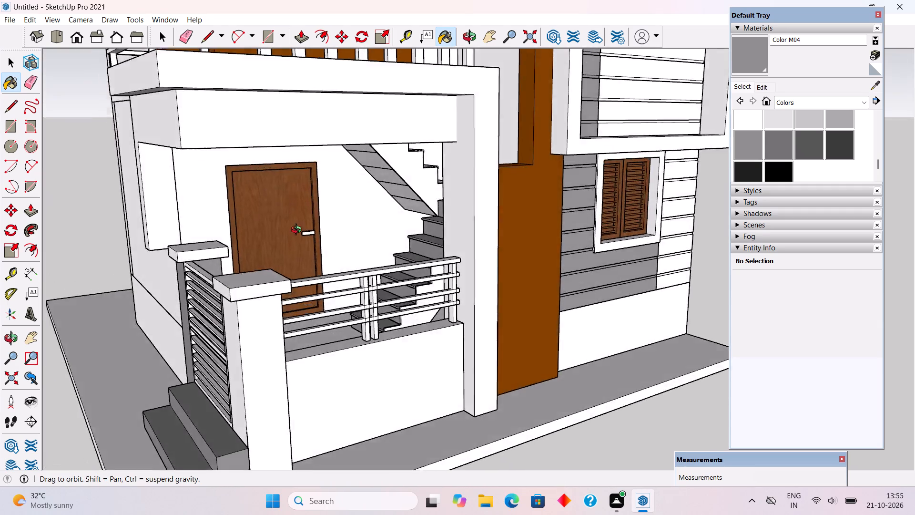
{"action": "middle_click_drag", "start_coordinate": [298, 231], "coordinate": [611, 274]}
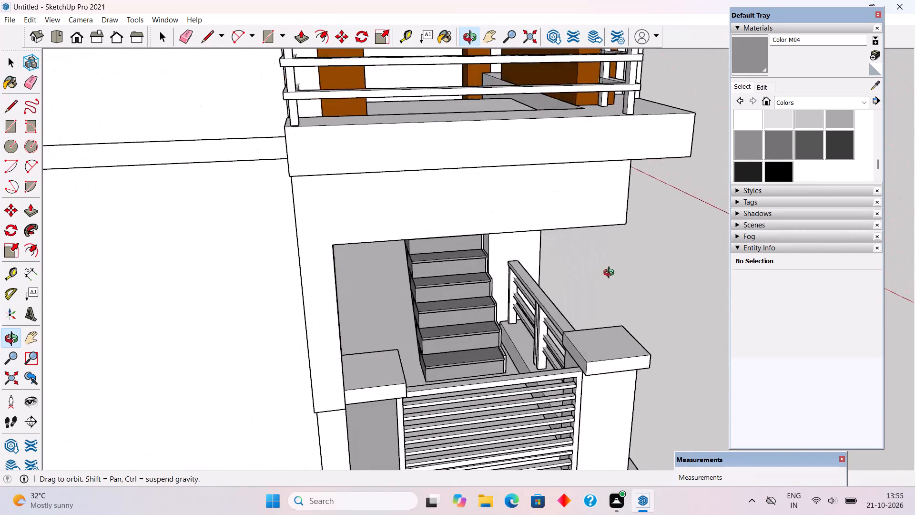
{"action": "middle_click_drag", "start_coordinate": [611, 274], "coordinate": [314, 215]}
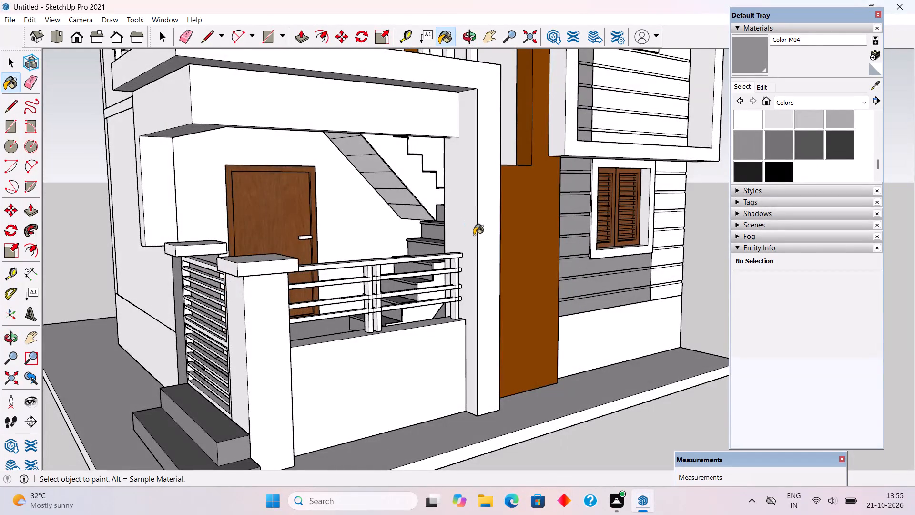
{"action": "scroll", "coordinate": [519, 291], "scroll_direction": "down", "scroll_amount": 3}
{"action": "middle_click_drag", "start_coordinate": [440, 303], "coordinate": [651, 337]}
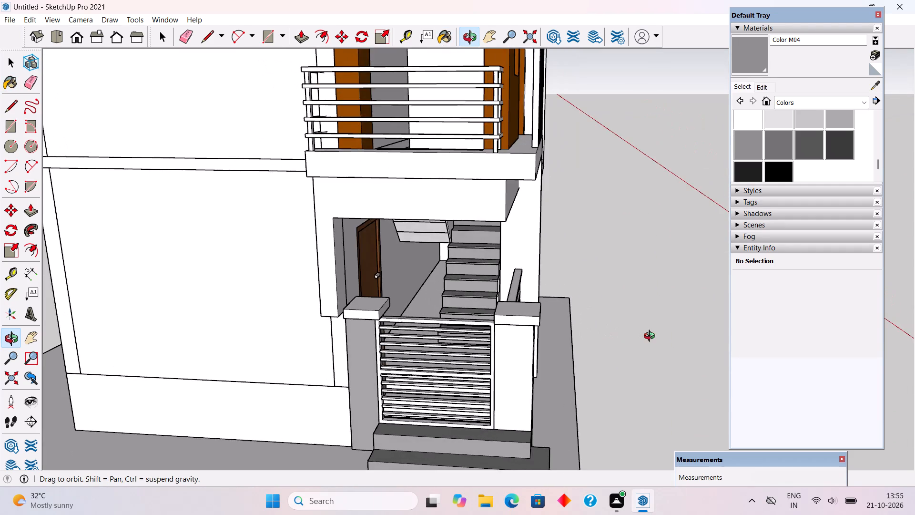
{"action": "middle_click_drag", "start_coordinate": [651, 337], "coordinate": [583, 322]}
{"action": "scroll", "coordinate": [603, 362], "scroll_direction": "down", "scroll_amount": 3}
{"action": "scroll", "coordinate": [544, 335], "scroll_direction": "down", "scroll_amount": 2}
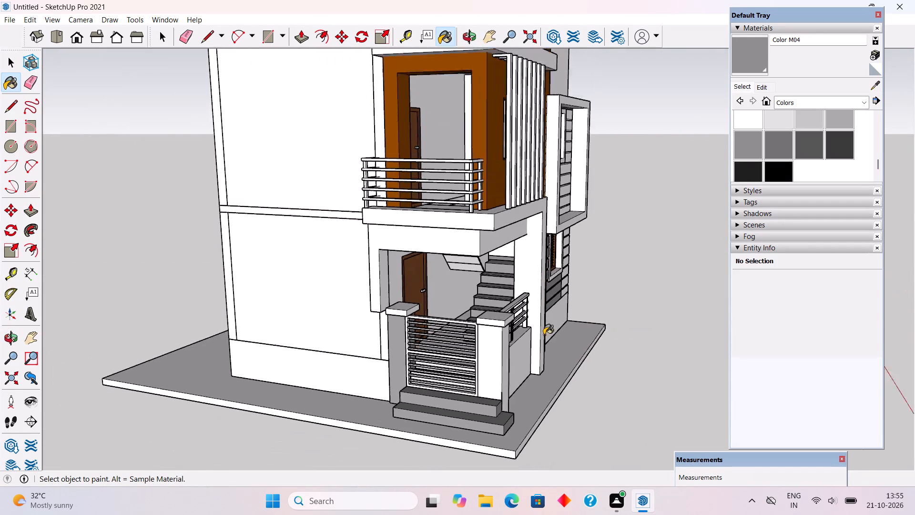
{"action": "scroll", "coordinate": [544, 335], "scroll_direction": "down", "scroll_amount": 1}
{"action": "middle_click_drag", "start_coordinate": [529, 270], "coordinate": [251, 241]}
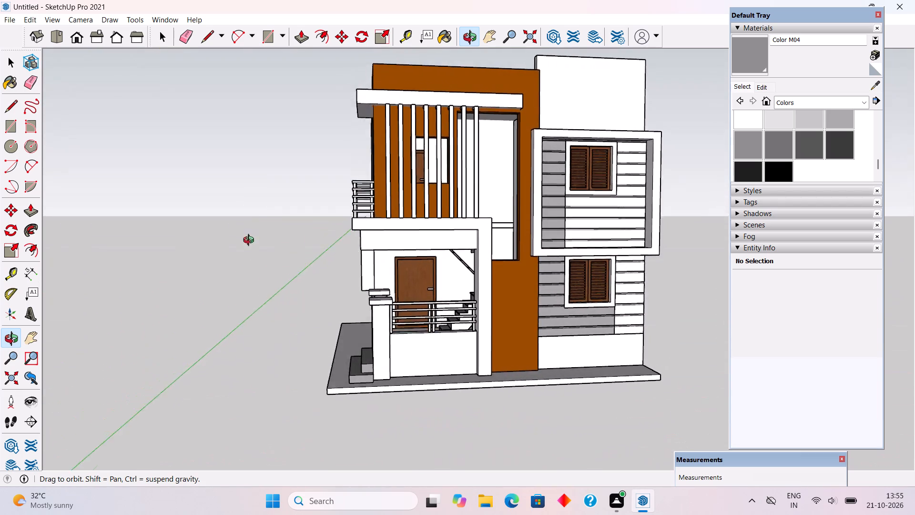
{"action": "middle_click_drag", "start_coordinate": [251, 241], "coordinate": [273, 282]}
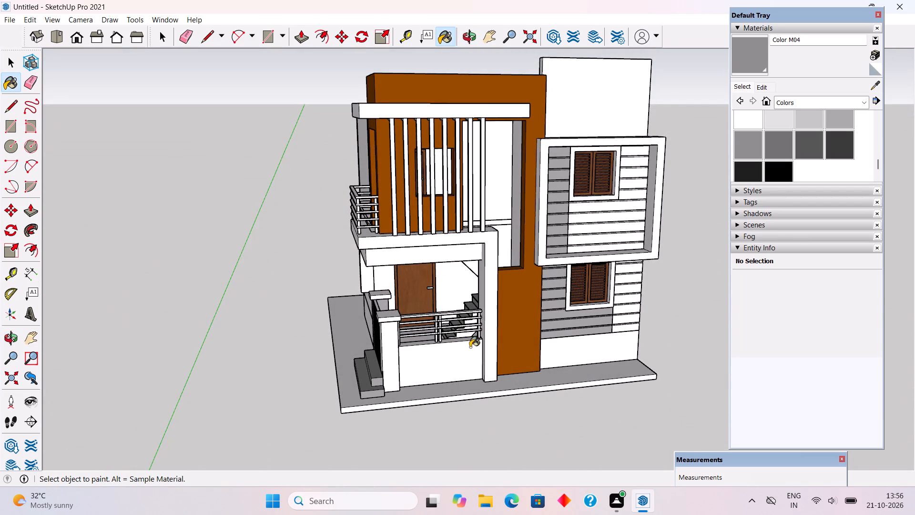
{"action": "key", "text": "space"}
{"action": "scroll", "coordinate": [472, 340], "scroll_direction": "down", "scroll_amount": 5}
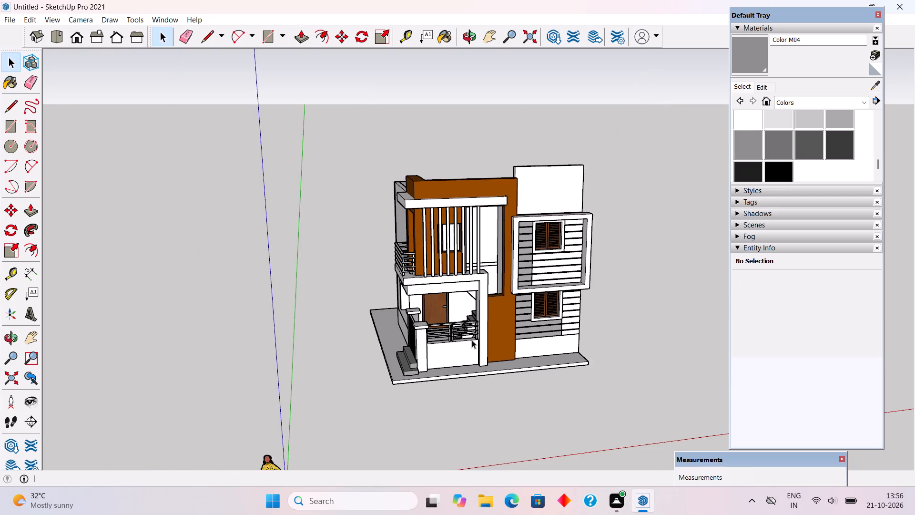
{"action": "middle_click_drag", "start_coordinate": [503, 344], "coordinate": [572, 328]}
{"action": "scroll", "coordinate": [572, 328], "scroll_direction": "up", "scroll_amount": 1}
{"action": "scroll", "coordinate": [403, 334], "scroll_direction": "up", "scroll_amount": 4}
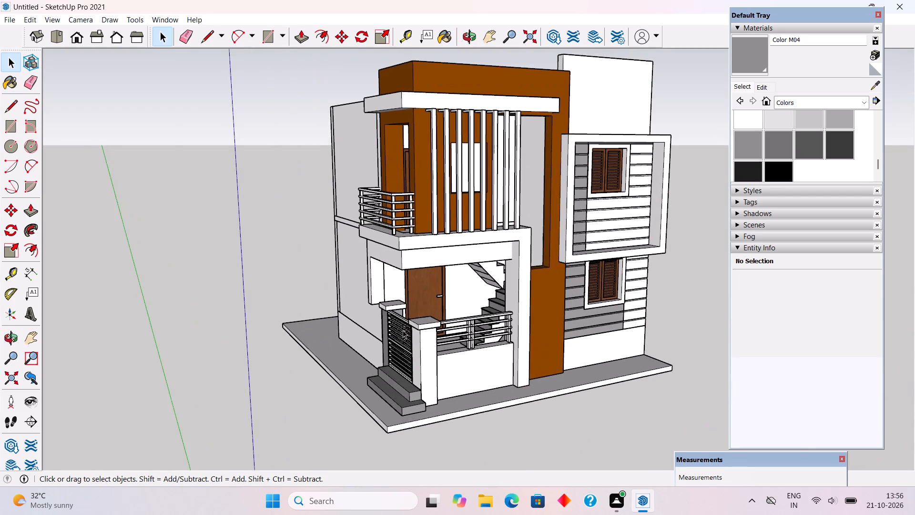
{"action": "scroll", "coordinate": [405, 358], "scroll_direction": "up", "scroll_amount": 3}
{"action": "middle_click_drag", "start_coordinate": [422, 359], "coordinate": [488, 336]}
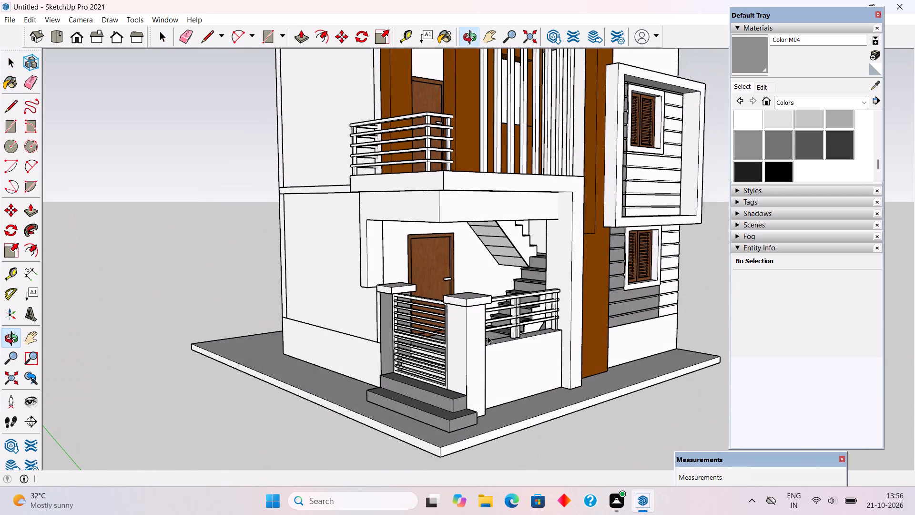
Open the entrance steps for editing, push the lower step's top face down 1 inch and pull it back up 1 inch, forming an edge band.
{"action": "scroll", "coordinate": [454, 417], "scroll_direction": "up", "scroll_amount": 9}
{"action": "middle_click_drag", "start_coordinate": [450, 333], "coordinate": [407, 407]}
{"action": "scroll", "coordinate": [401, 227], "scroll_direction": "down", "scroll_amount": 6}
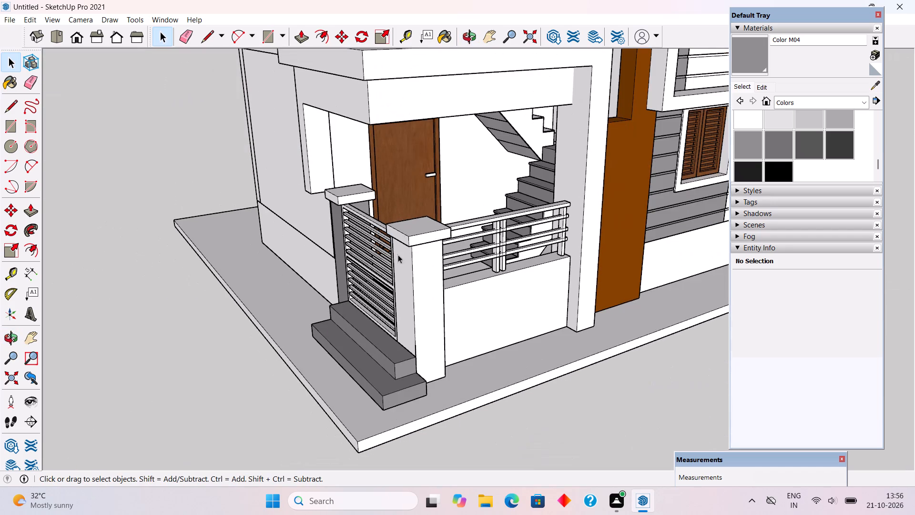
{"action": "scroll", "coordinate": [371, 427], "scroll_direction": "up", "scroll_amount": 5}
{"action": "scroll", "coordinate": [382, 377], "scroll_direction": "up", "scroll_amount": 5}
{"action": "triple_click", "coordinate": [389, 371]}
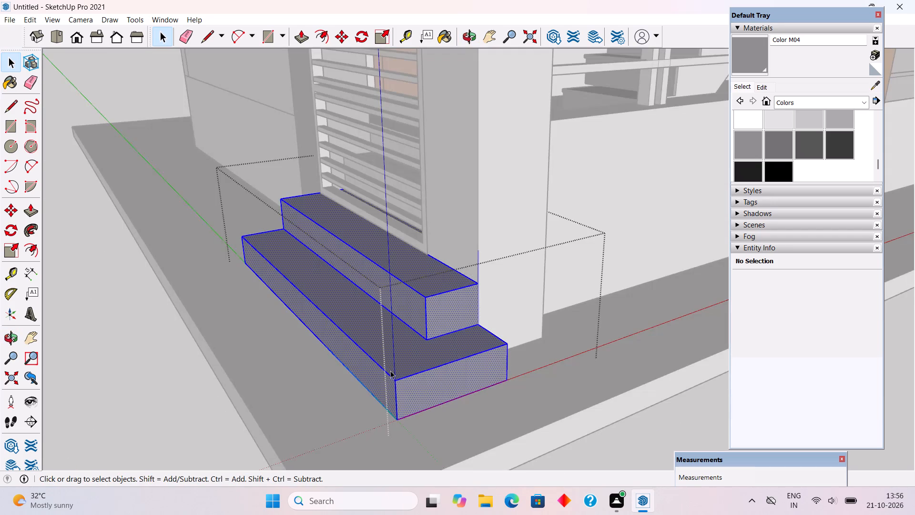
{"action": "key", "text": "p"}
{"action": "left_click", "coordinate": [402, 365]}
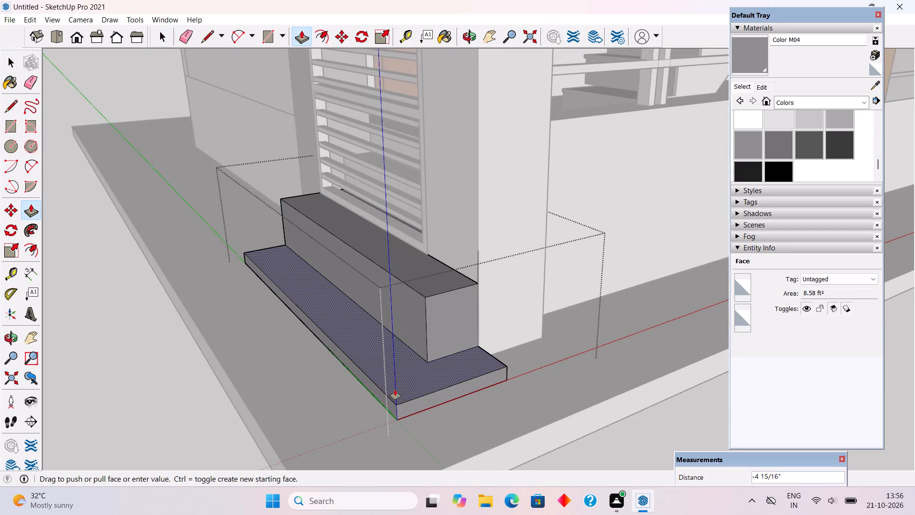
{"action": "type", "text": "1\""}
{"action": "key", "text": "Return"}
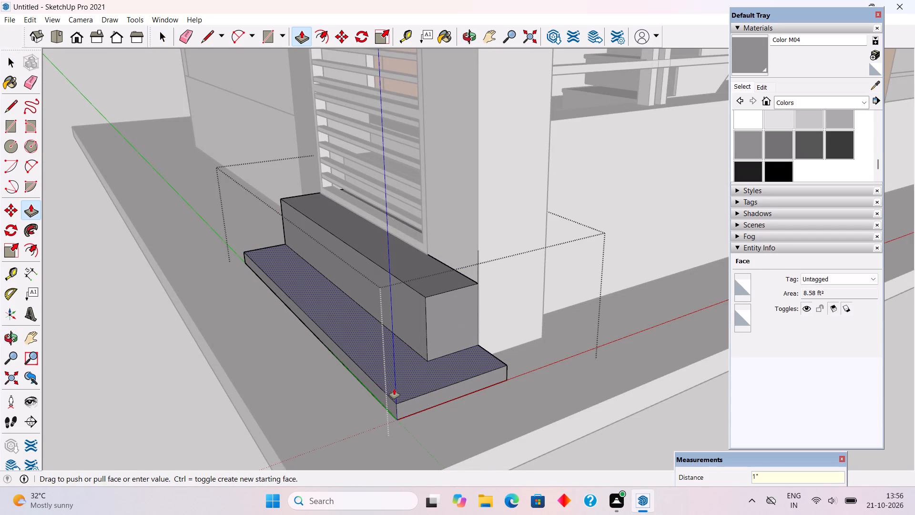
{"action": "left_click", "coordinate": [421, 367], "text": "ctrl"}
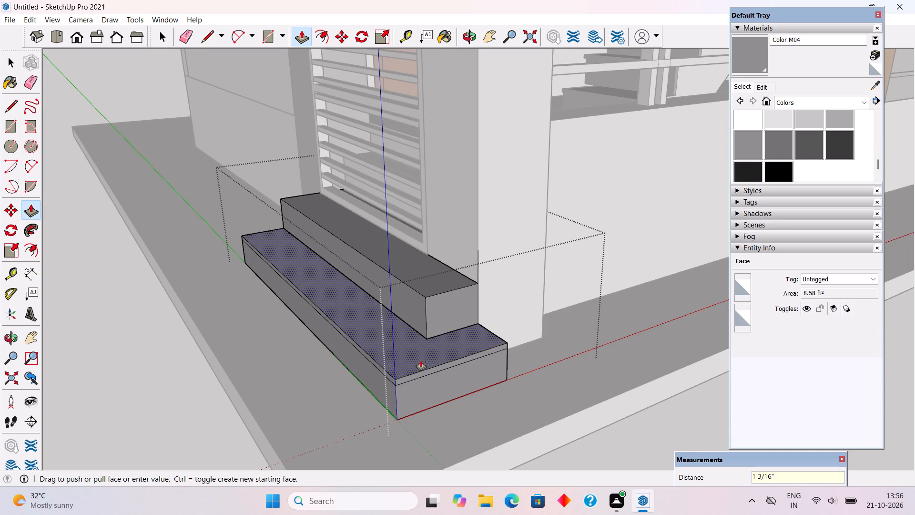
{"action": "type", "text": "1\""}
{"action": "key", "text": "Return"}
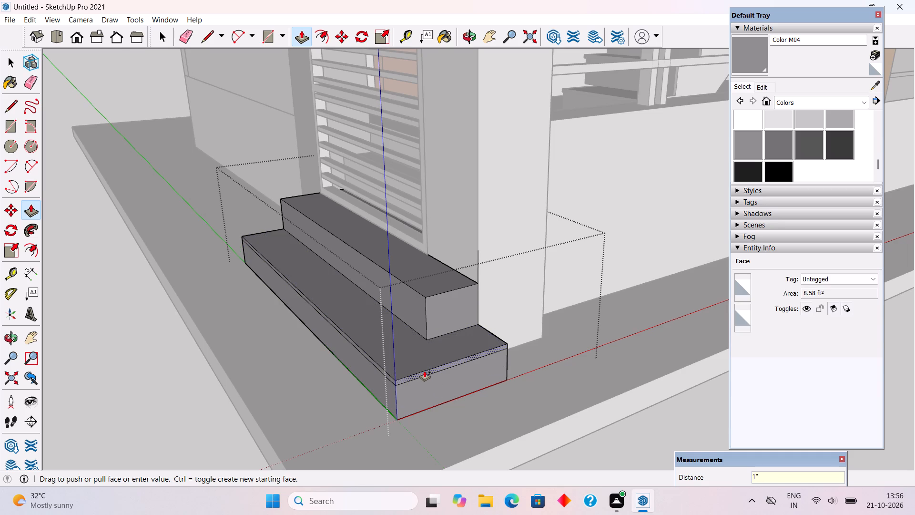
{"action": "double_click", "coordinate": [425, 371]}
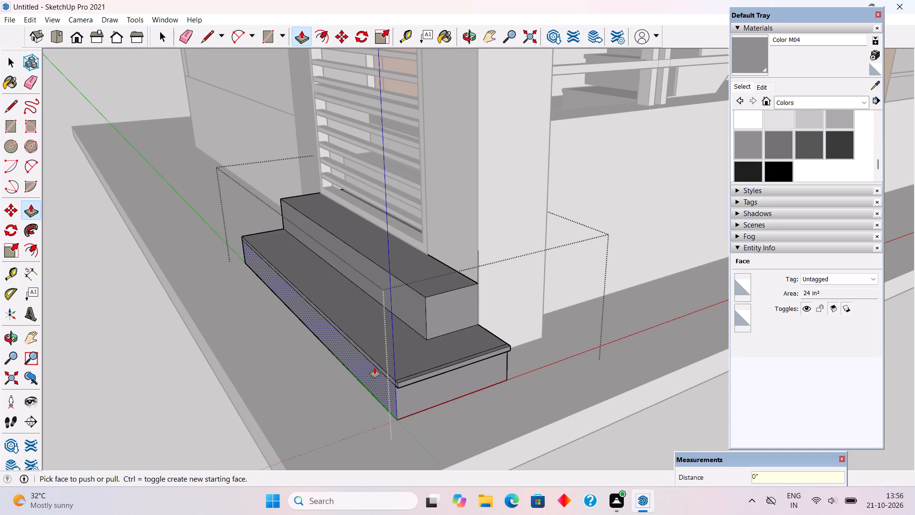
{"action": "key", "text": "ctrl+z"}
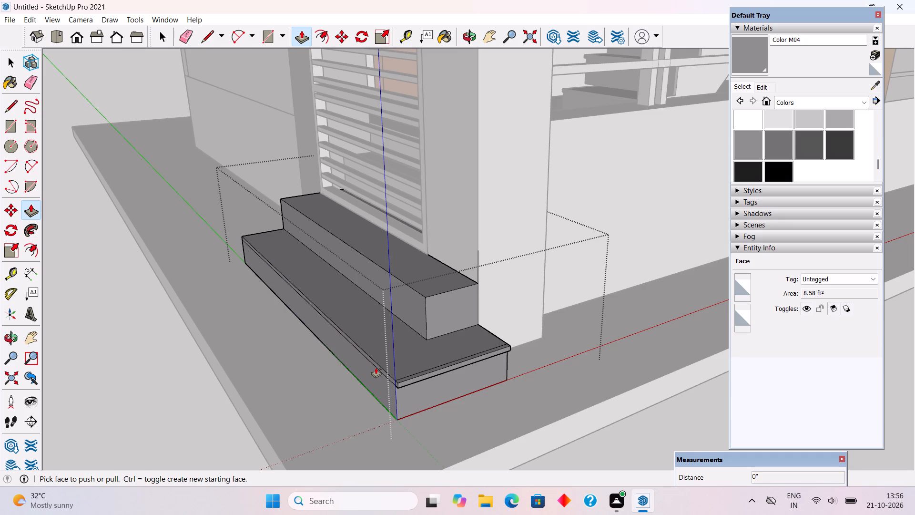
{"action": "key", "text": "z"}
Extrude the end and front faces of the lower step's edge band outward by 1 inch as a nosing.
{"action": "key", "text": "p"}
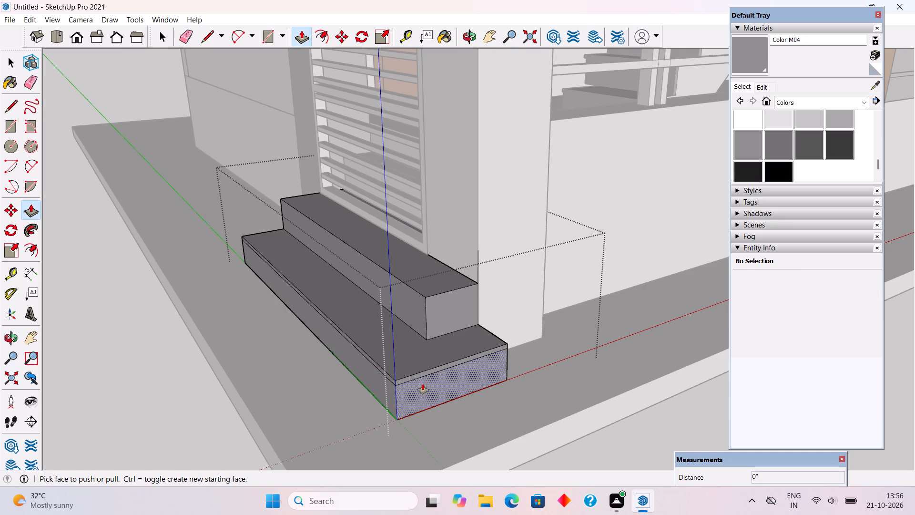
{"action": "double_click", "coordinate": [427, 371]}
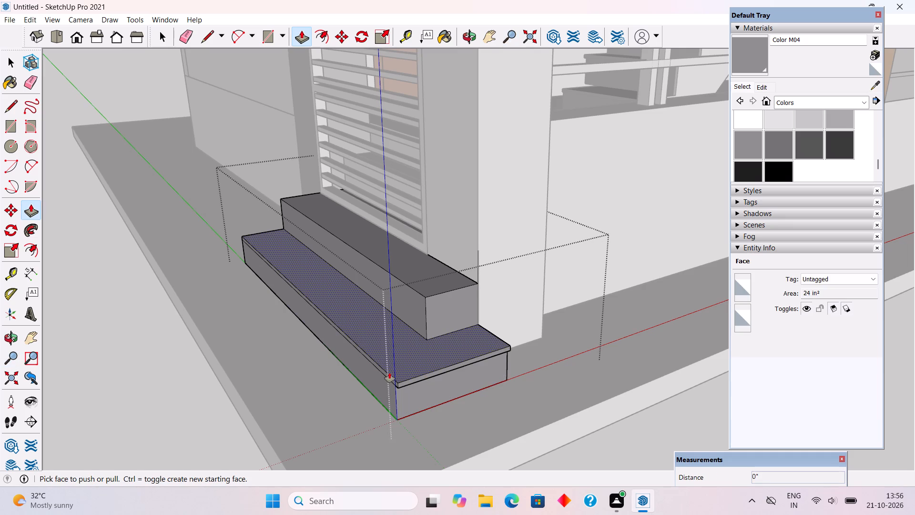
{"action": "double_click", "coordinate": [388, 378]}
{"action": "key", "text": "space"}
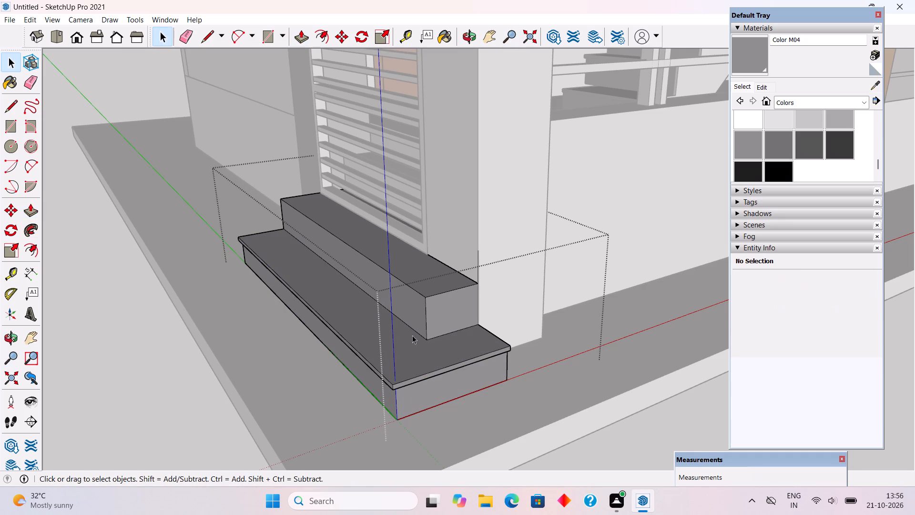
Push the upper entrance step's top face down 1 inch and pull it back up 1 inch to form an edge band.
{"action": "middle_click_drag", "start_coordinate": [416, 350], "coordinate": [410, 392]}
{"action": "scroll", "coordinate": [408, 309], "scroll_direction": "up", "scroll_amount": 3}
{"action": "triple_click", "coordinate": [409, 309]}
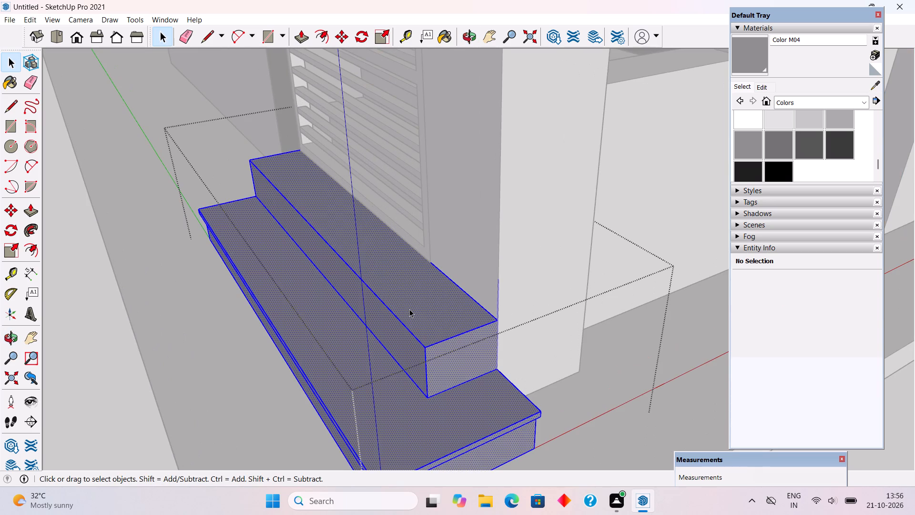
{"action": "left_click", "coordinate": [410, 309]}
{"action": "key", "text": "p"}
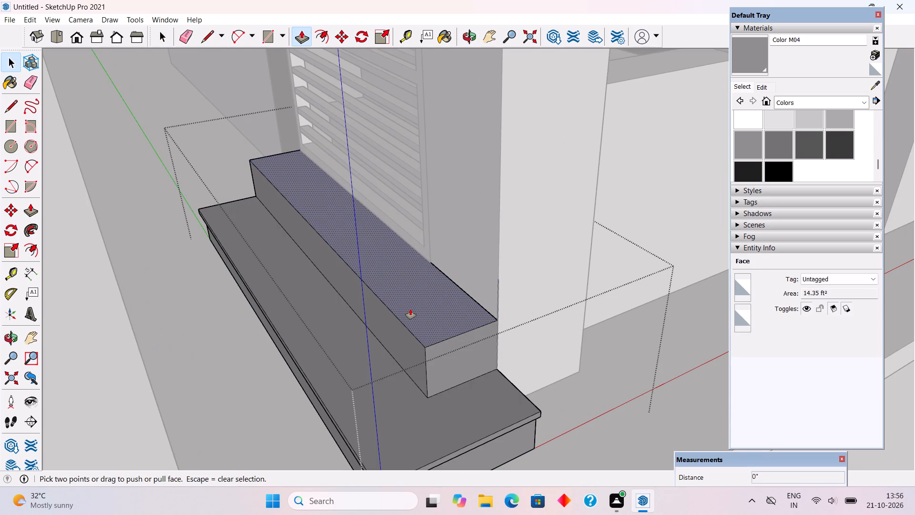
{"action": "left_click", "coordinate": [410, 309]}
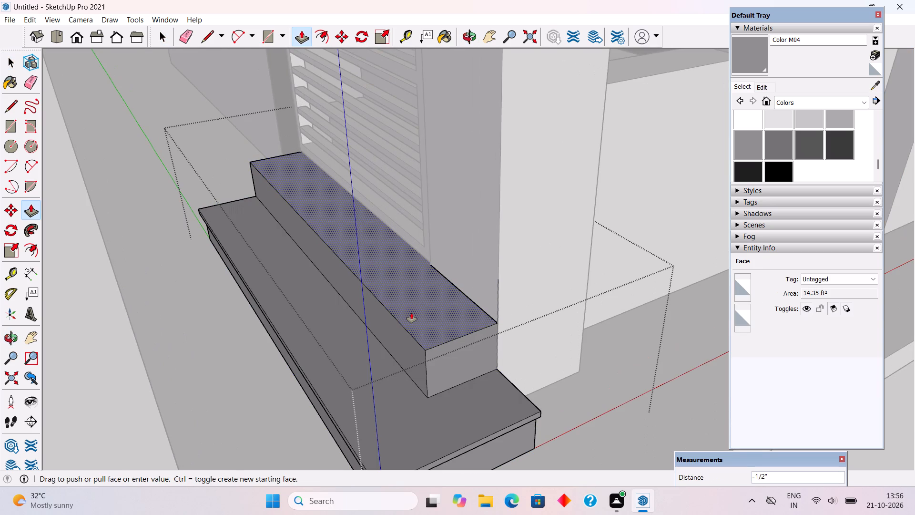
{"action": "type", "text": "1\""}
{"action": "key", "text": "Return"}
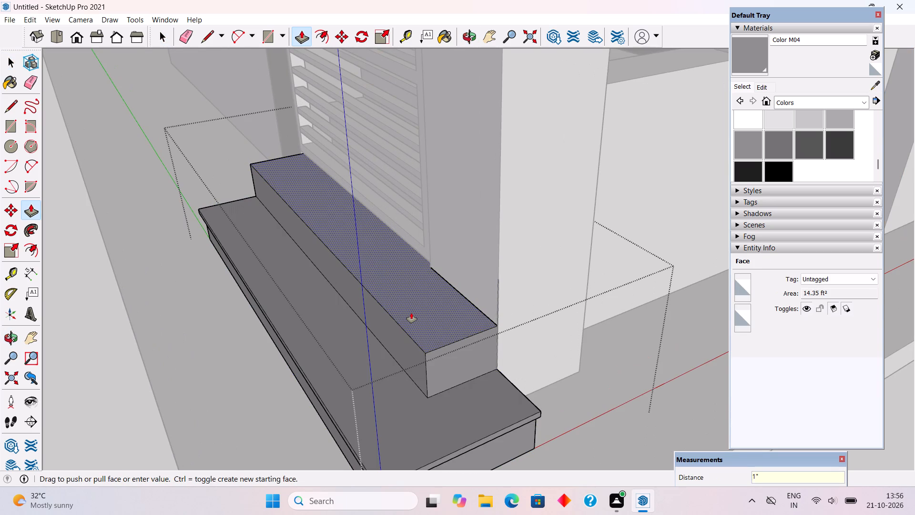
{"action": "left_click", "coordinate": [411, 313], "text": "ctrl"}
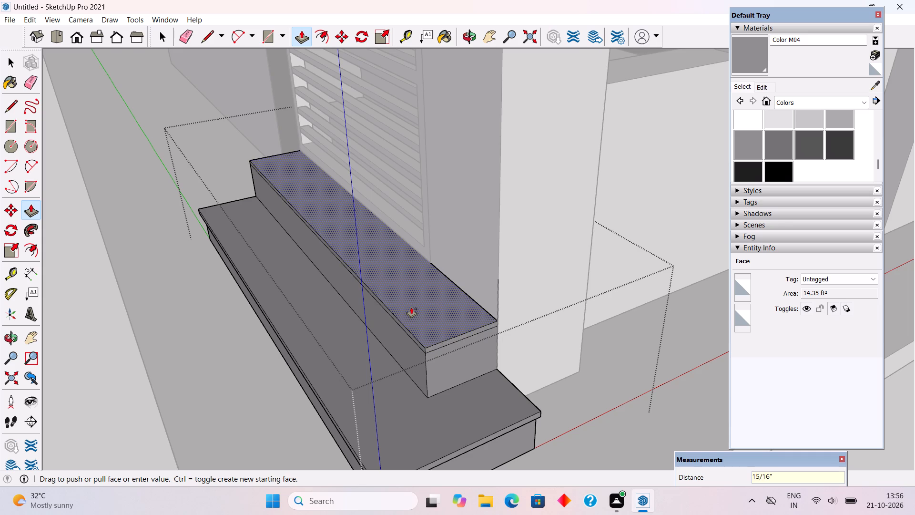
{"action": "type", "text": "1\""}
{"action": "key", "text": "Return"}
{"action": "key", "text": "space"}
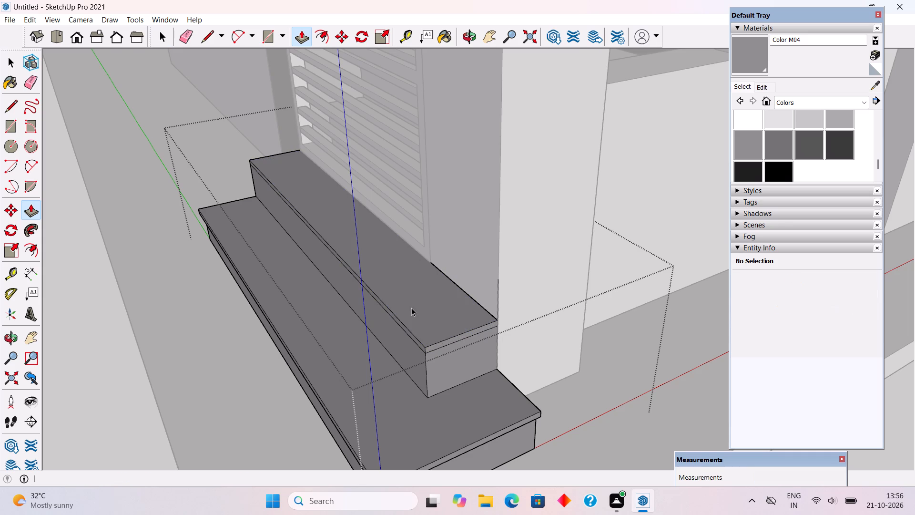
Extrude the end and front faces of the upper step's edge band outward by 1 inch and close the steps for editing.
{"action": "key", "text": "p"}
{"action": "double_click", "coordinate": [450, 340]}
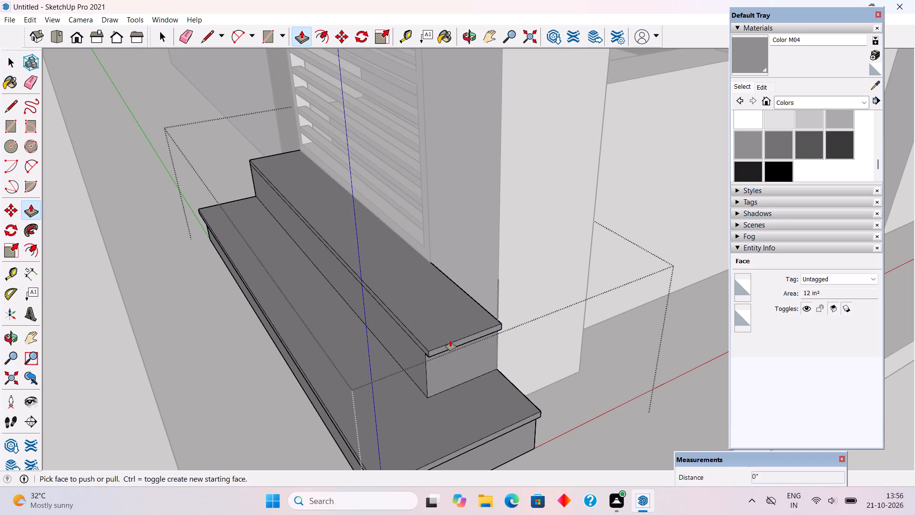
{"action": "double_click", "coordinate": [416, 343]}
{"action": "key", "text": "space"}
{"action": "scroll", "coordinate": [417, 343], "scroll_direction": "down", "scroll_amount": 3}
{"action": "scroll", "coordinate": [417, 343], "scroll_direction": "up", "scroll_amount": 1}
{"action": "scroll", "coordinate": [417, 343], "scroll_direction": "down", "scroll_amount": 14}
{"action": "left_click", "coordinate": [489, 409]}
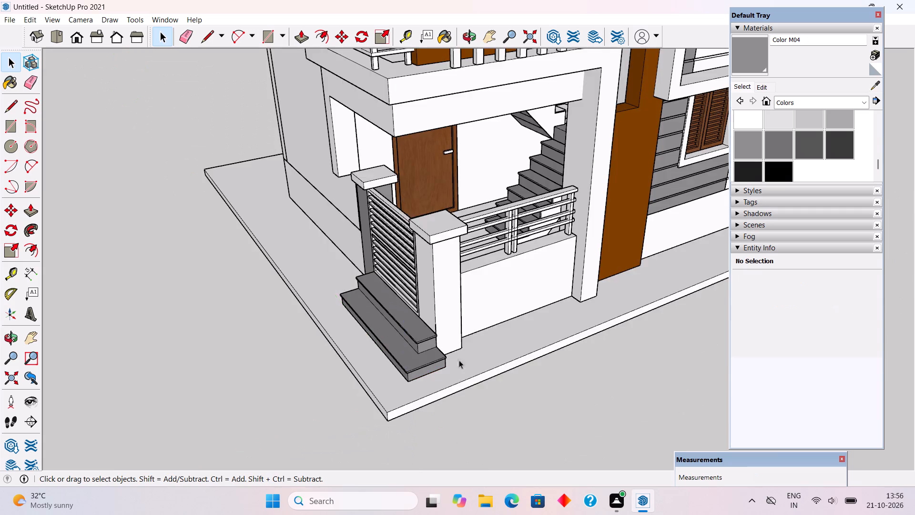
Pick dark brown Color C08 from the Colors collection and paint the tall brown column beside the porch.
{"action": "middle_click_drag", "start_coordinate": [459, 354], "coordinate": [454, 273]}
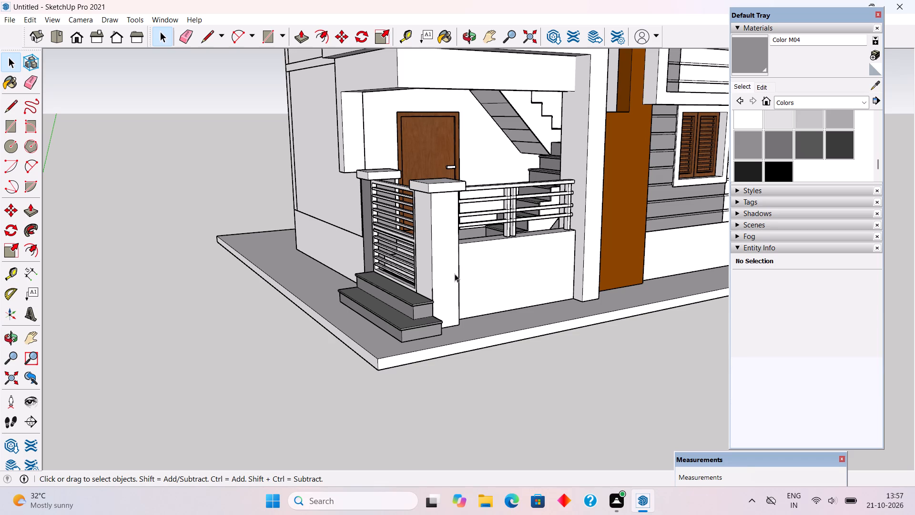
{"action": "scroll", "coordinate": [454, 274], "scroll_direction": "down", "scroll_amount": 2}
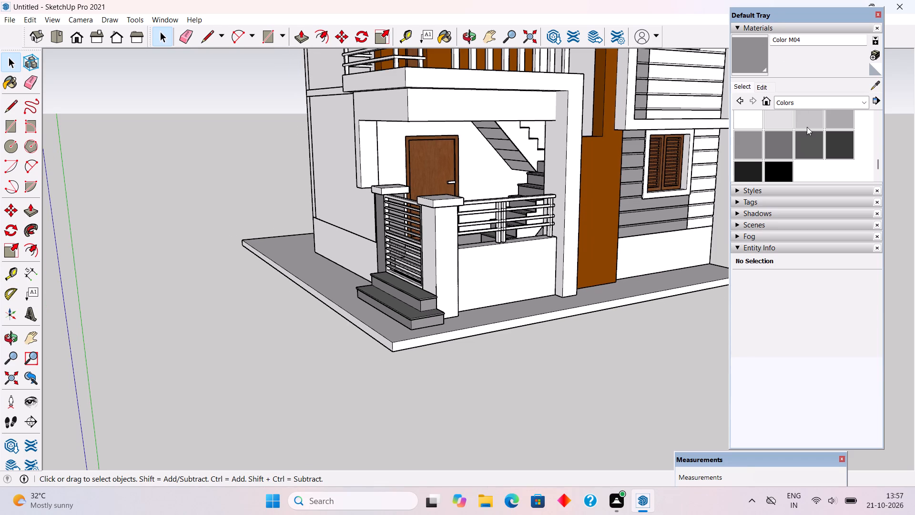
{"action": "scroll", "coordinate": [807, 129], "scroll_direction": "down", "scroll_amount": 2}
{"action": "scroll", "coordinate": [807, 131], "scroll_direction": "up", "scroll_amount": 7}
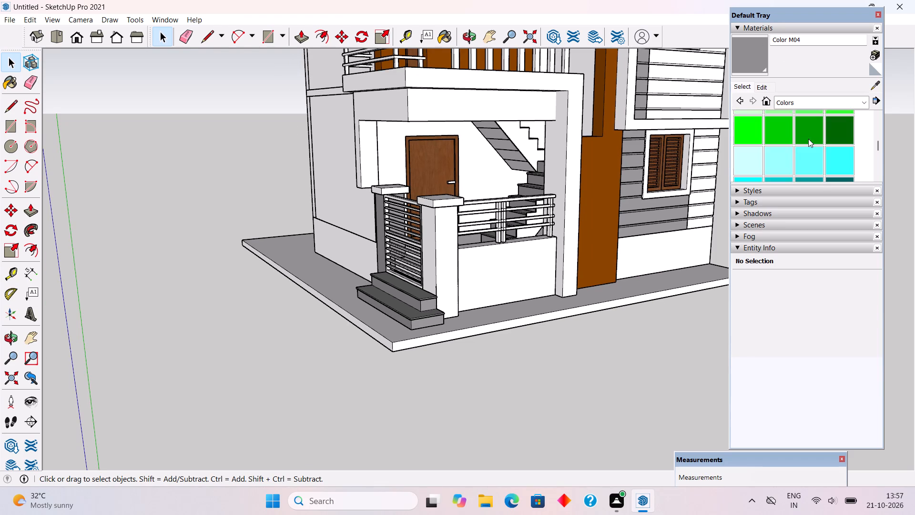
{"action": "scroll", "coordinate": [808, 139], "scroll_direction": "up", "scroll_amount": 4}
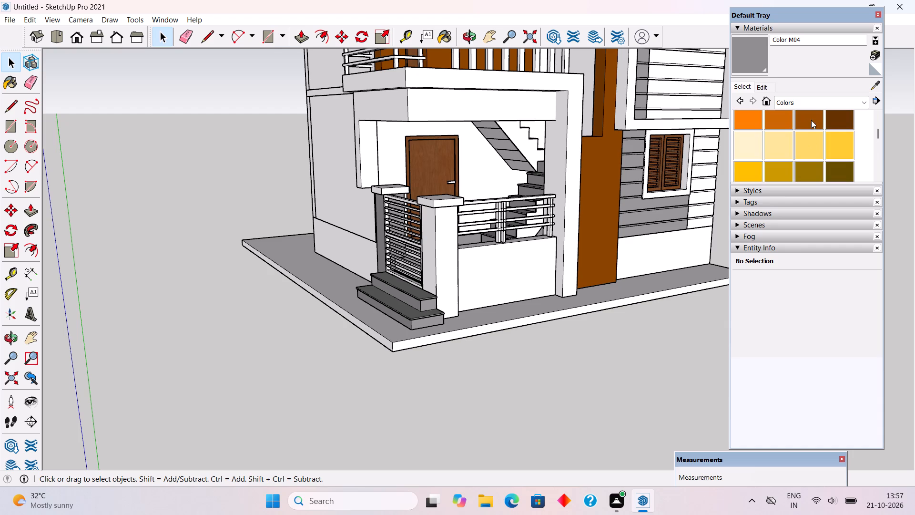
{"action": "left_click", "coordinate": [839, 121]}
{"action": "left_click", "coordinate": [606, 186]}
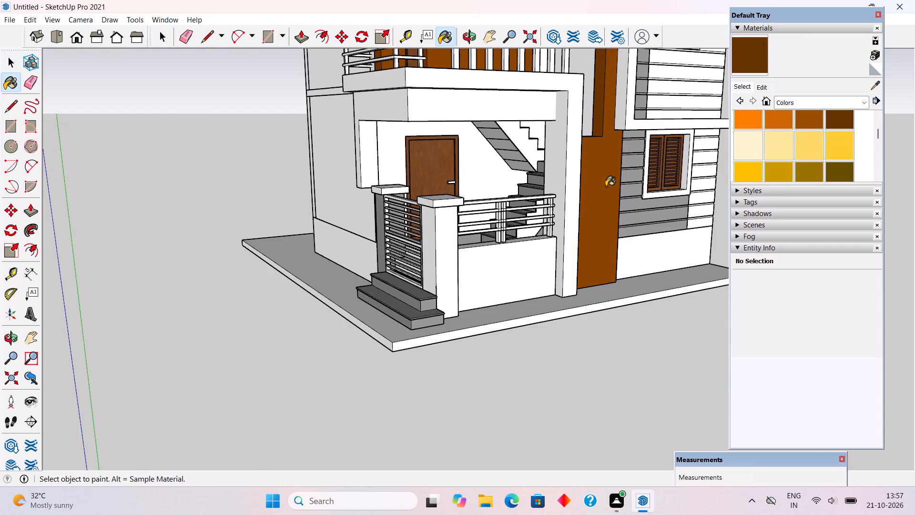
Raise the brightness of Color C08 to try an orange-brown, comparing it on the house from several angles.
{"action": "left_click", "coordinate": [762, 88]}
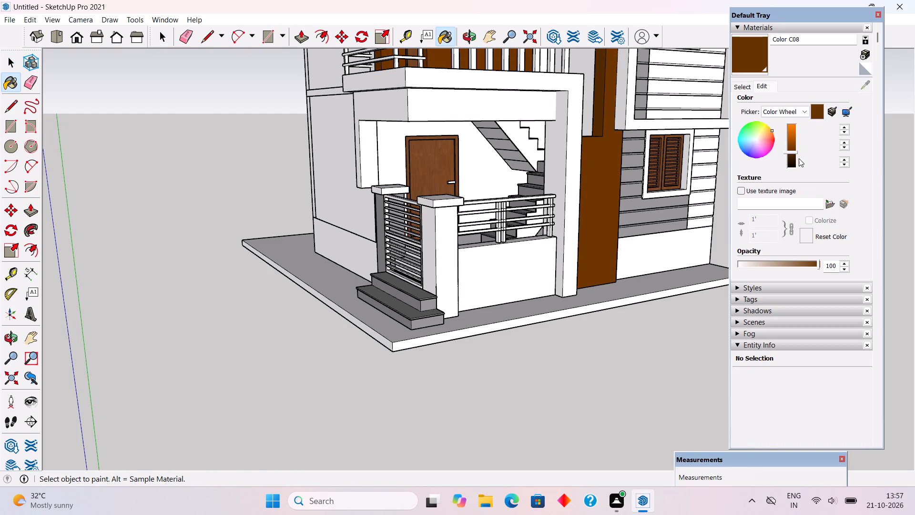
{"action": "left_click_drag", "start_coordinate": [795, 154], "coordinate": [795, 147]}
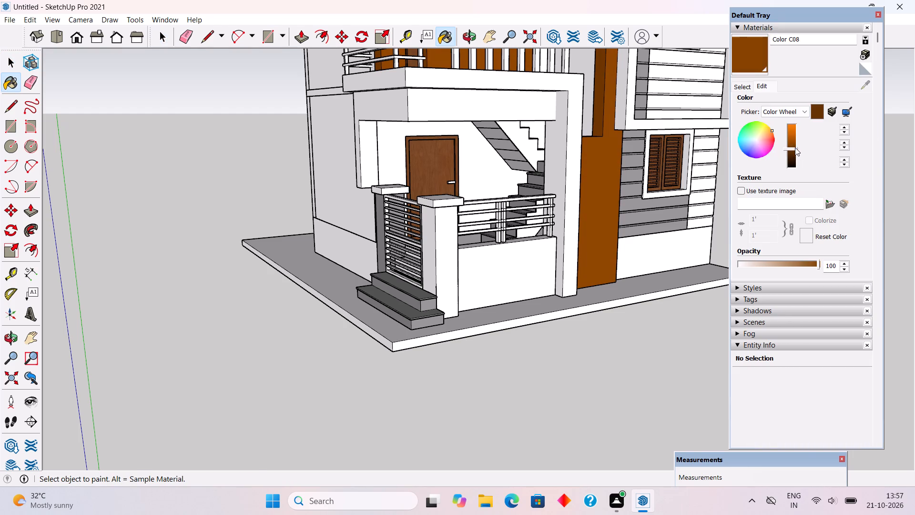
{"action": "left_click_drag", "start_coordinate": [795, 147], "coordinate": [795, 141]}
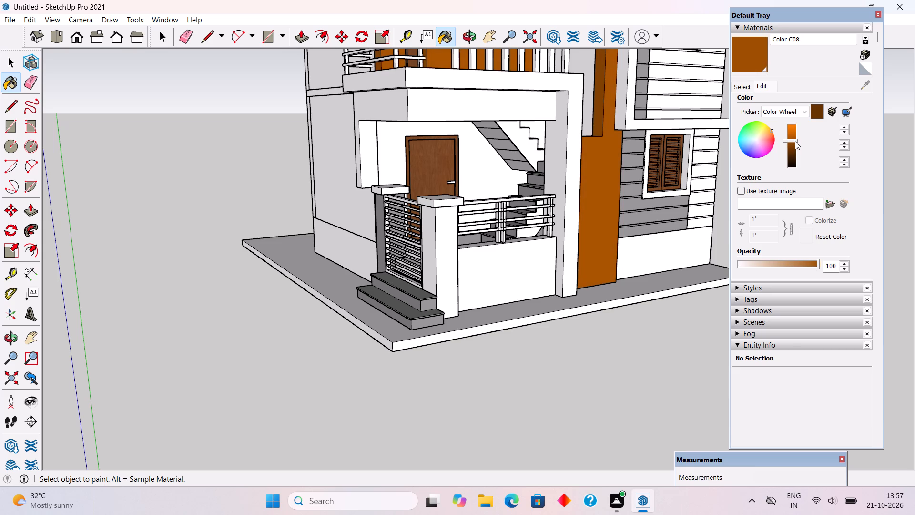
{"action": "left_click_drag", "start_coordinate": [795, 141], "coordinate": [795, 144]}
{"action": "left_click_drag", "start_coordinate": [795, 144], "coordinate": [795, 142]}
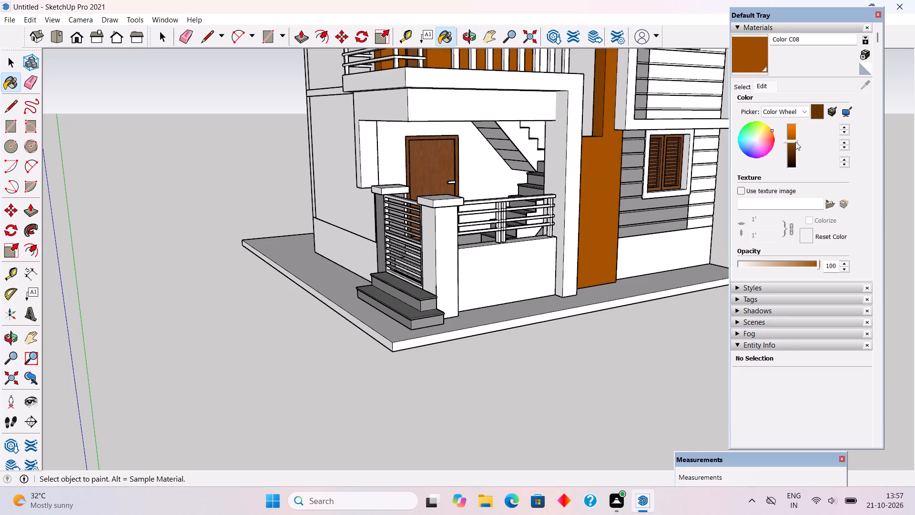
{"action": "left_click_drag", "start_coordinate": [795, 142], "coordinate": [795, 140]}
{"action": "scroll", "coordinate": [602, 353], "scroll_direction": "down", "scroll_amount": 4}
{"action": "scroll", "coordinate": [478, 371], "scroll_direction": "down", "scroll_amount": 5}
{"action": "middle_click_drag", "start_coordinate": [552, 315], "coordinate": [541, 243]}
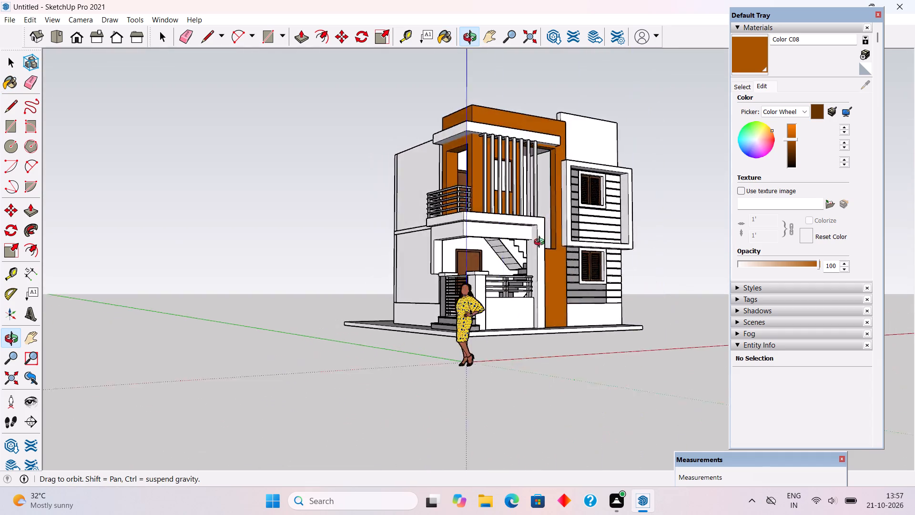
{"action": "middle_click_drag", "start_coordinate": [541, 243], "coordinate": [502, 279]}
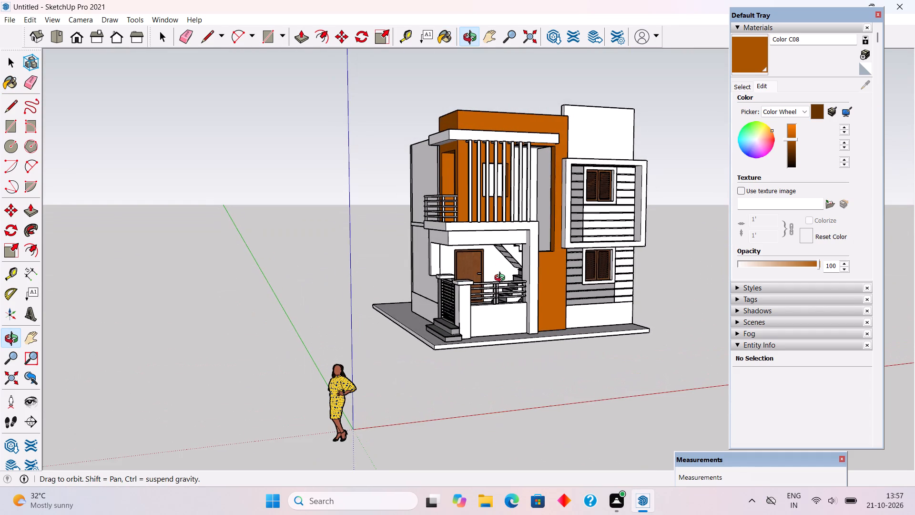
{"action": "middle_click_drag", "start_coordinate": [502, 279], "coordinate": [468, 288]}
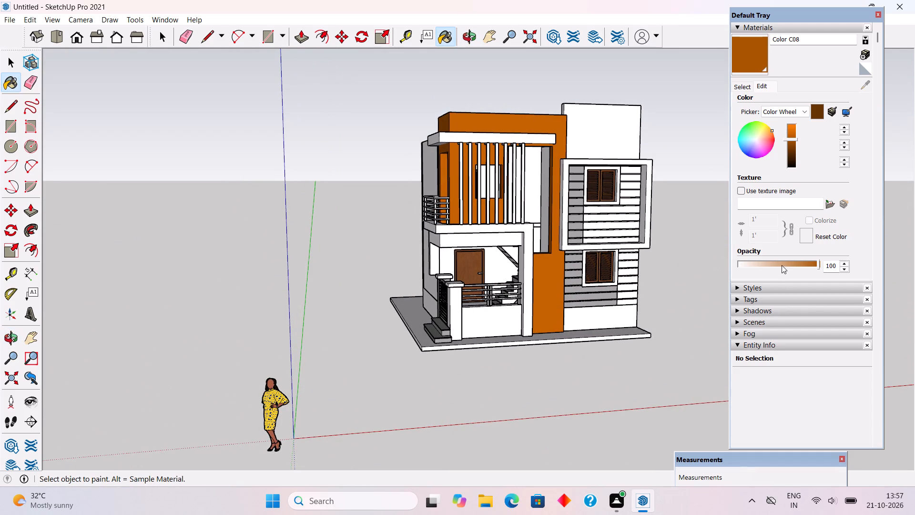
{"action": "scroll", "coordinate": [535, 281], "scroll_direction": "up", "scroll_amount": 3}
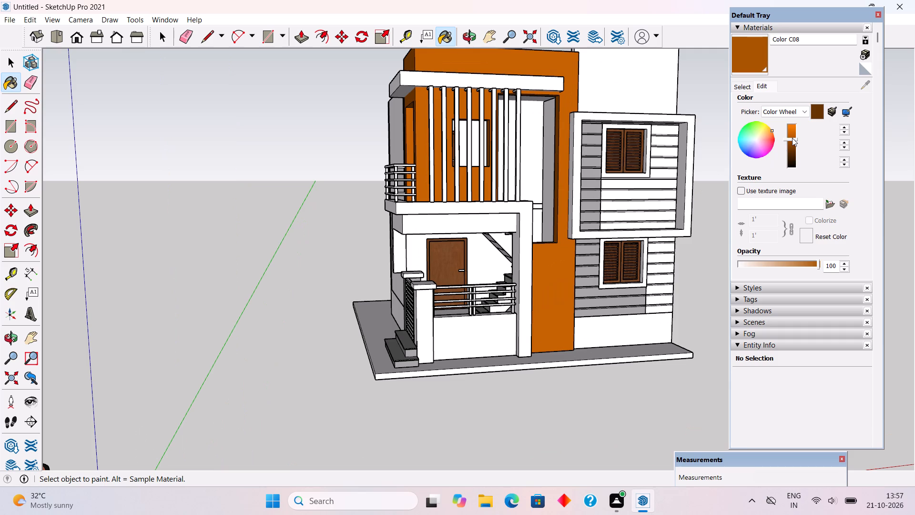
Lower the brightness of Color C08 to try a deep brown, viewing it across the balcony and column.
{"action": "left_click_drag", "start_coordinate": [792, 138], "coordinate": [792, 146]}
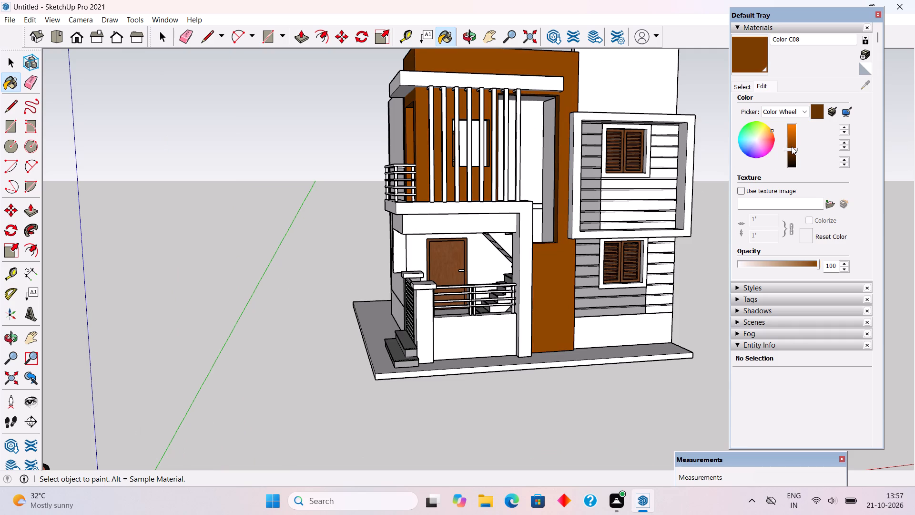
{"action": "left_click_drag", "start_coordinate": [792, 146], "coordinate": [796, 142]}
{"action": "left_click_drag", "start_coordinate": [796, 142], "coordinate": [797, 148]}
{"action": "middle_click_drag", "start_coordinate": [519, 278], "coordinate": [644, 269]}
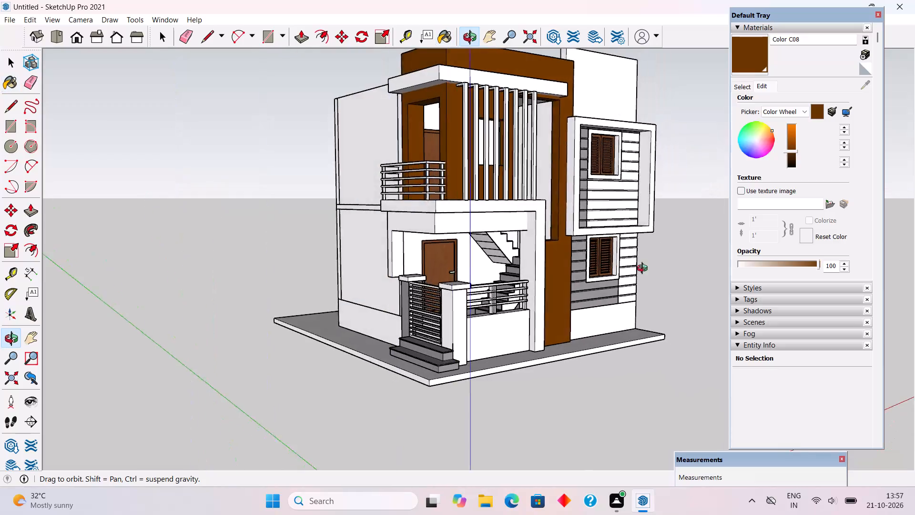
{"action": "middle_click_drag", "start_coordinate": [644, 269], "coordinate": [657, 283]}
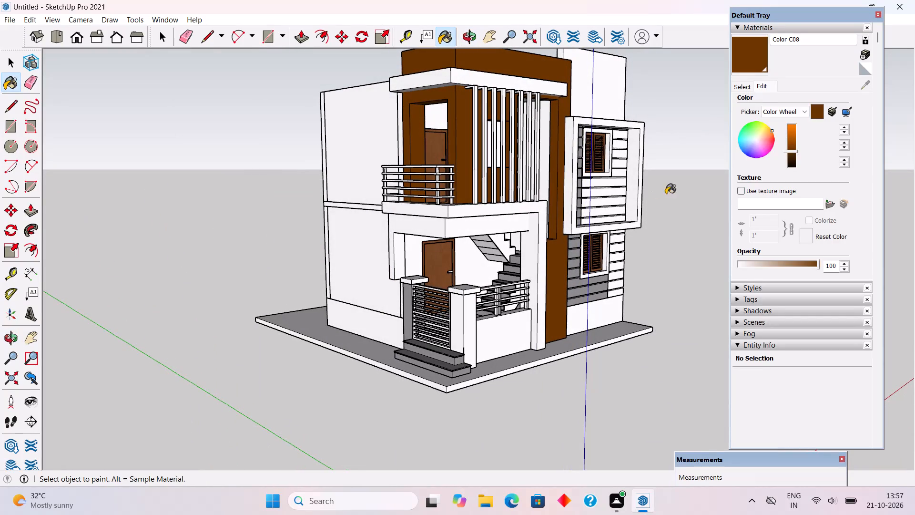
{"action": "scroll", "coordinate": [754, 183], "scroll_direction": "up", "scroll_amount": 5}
Change Color C08 to a less saturated, muted medium brown with moderately low brightness and check it on the column and balcony.
{"action": "left_click", "coordinate": [762, 132]}
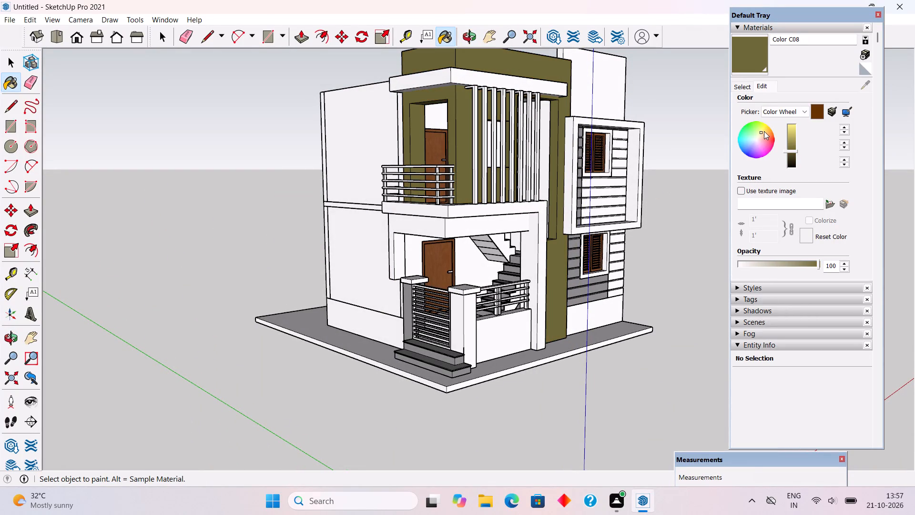
{"action": "left_click", "coordinate": [766, 133]}
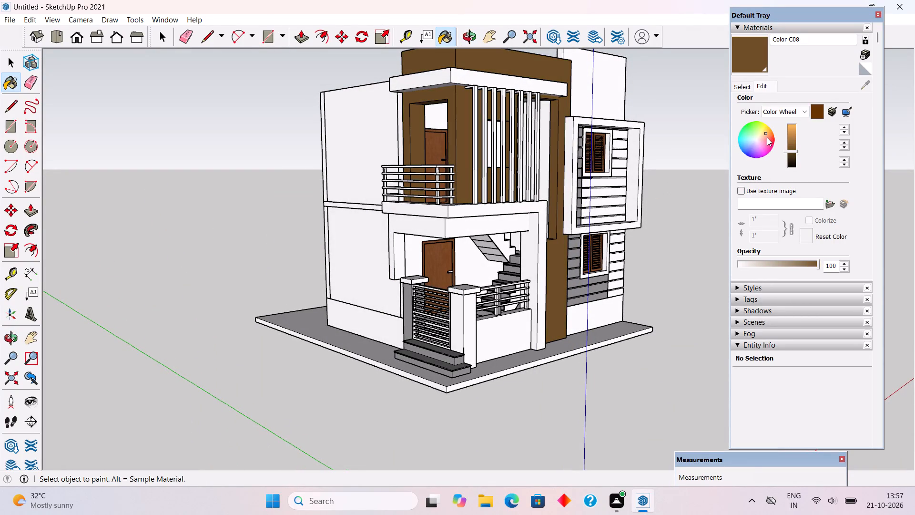
{"action": "left_click_drag", "start_coordinate": [791, 153], "coordinate": [792, 137]}
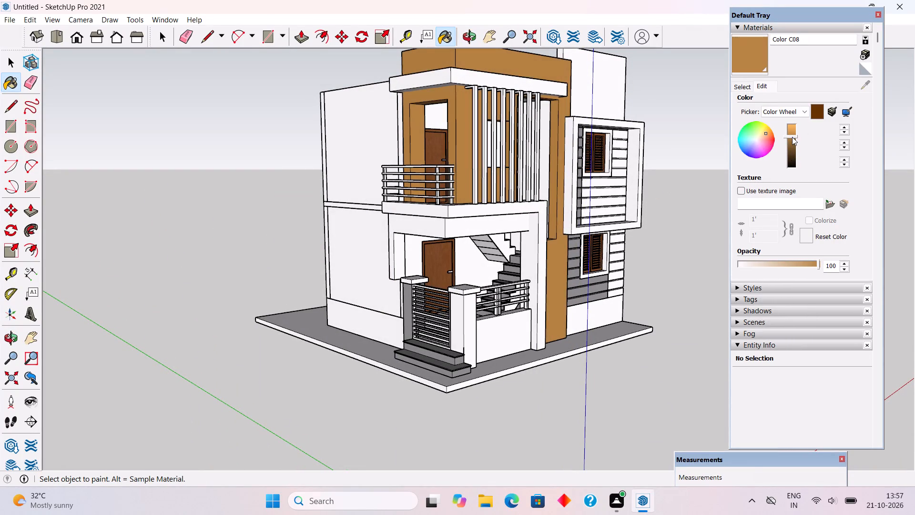
{"action": "left_click_drag", "start_coordinate": [792, 137], "coordinate": [793, 144]}
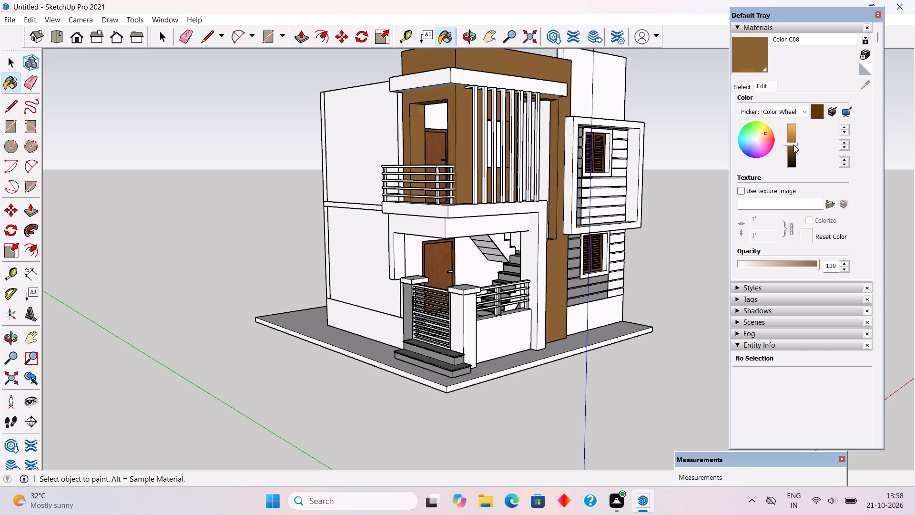
{"action": "left_click_drag", "start_coordinate": [793, 144], "coordinate": [793, 148]}
{"action": "middle_click_drag", "start_coordinate": [697, 196], "coordinate": [640, 211]}
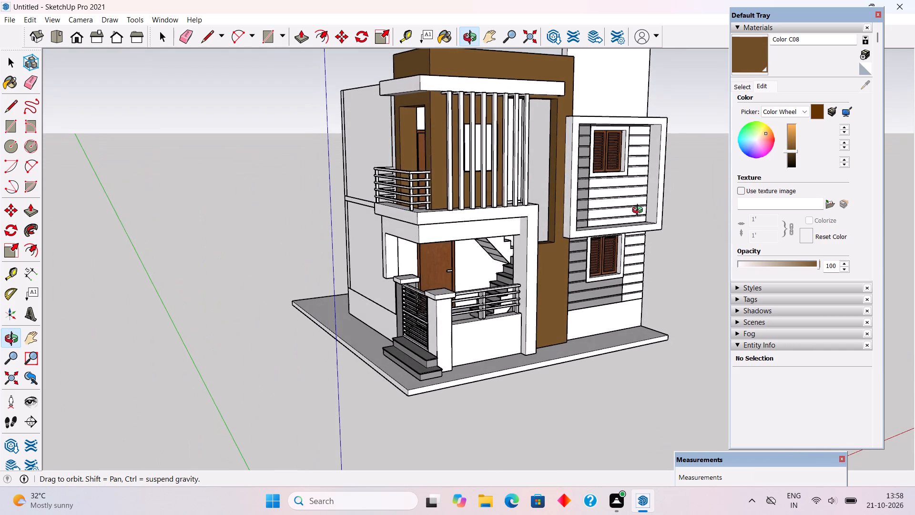
{"action": "middle_click_drag", "start_coordinate": [640, 211], "coordinate": [641, 213]}
{"action": "scroll", "coordinate": [569, 207], "scroll_direction": "up", "scroll_amount": 3}
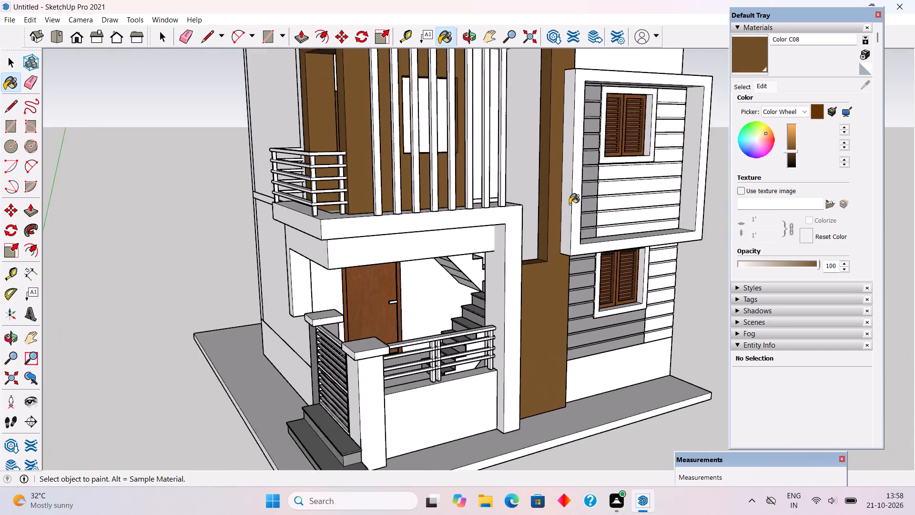
{"action": "scroll", "coordinate": [569, 204], "scroll_direction": "up", "scroll_amount": 3}
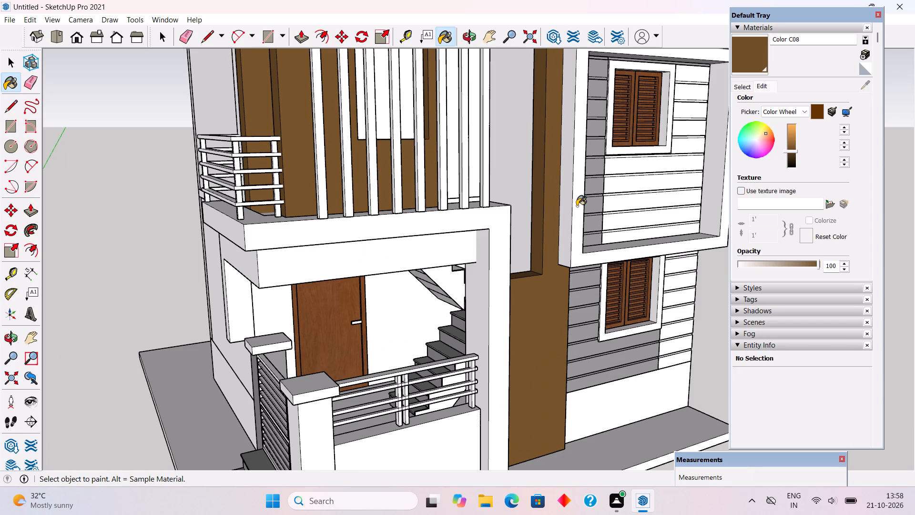
{"action": "key", "text": "space"}
Examine the recoloured facade, balcony and column from the front, above and the entrance side.
{"action": "scroll", "coordinate": [577, 206], "scroll_direction": "down", "scroll_amount": 5}
{"action": "middle_click_drag", "start_coordinate": [588, 257], "coordinate": [429, 206]}
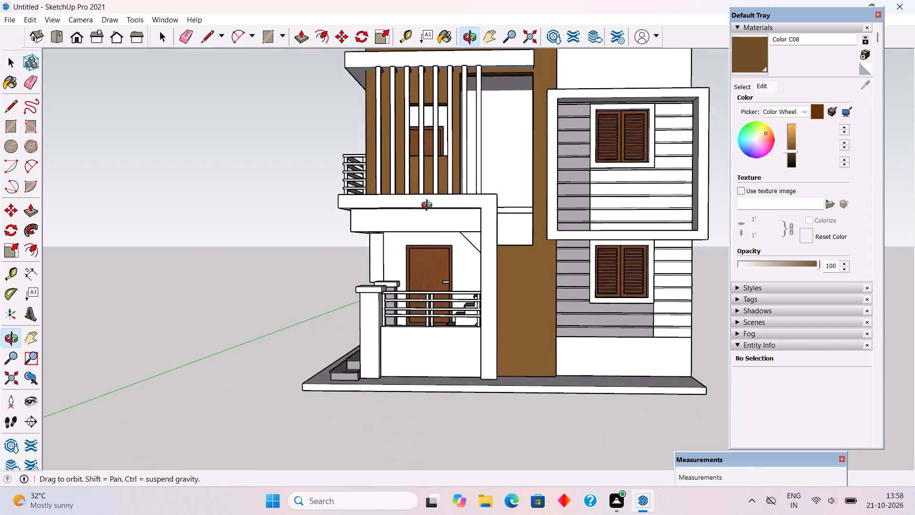
{"action": "middle_click_drag", "start_coordinate": [429, 206], "coordinate": [553, 281]}
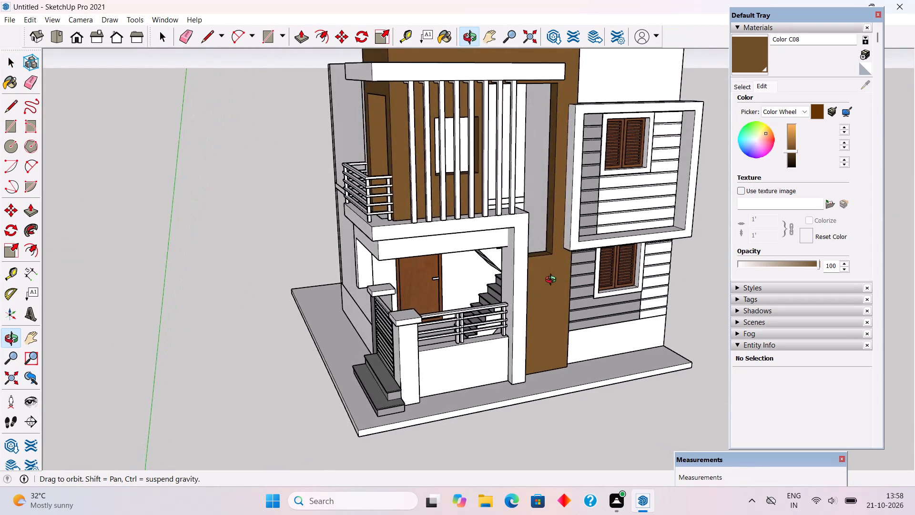
{"action": "middle_click_drag", "start_coordinate": [553, 281], "coordinate": [509, 309]}
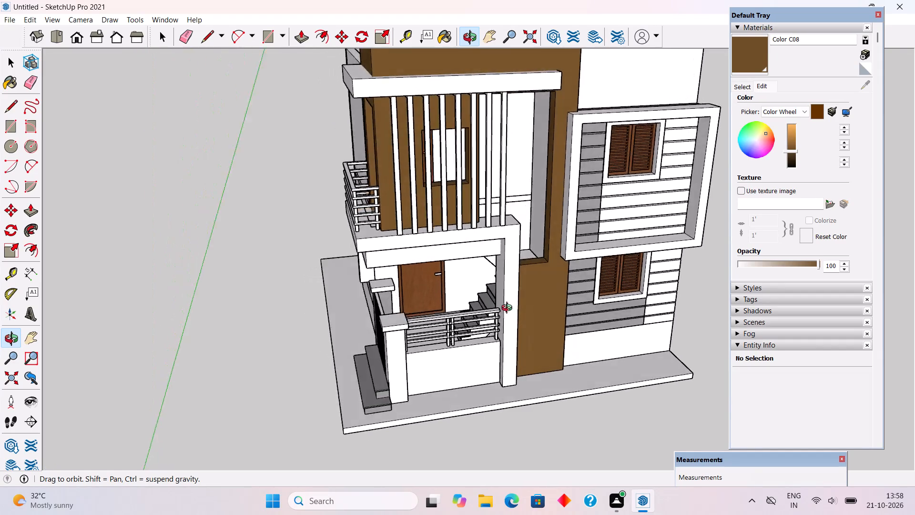
{"action": "middle_click_drag", "start_coordinate": [509, 309], "coordinate": [488, 263]}
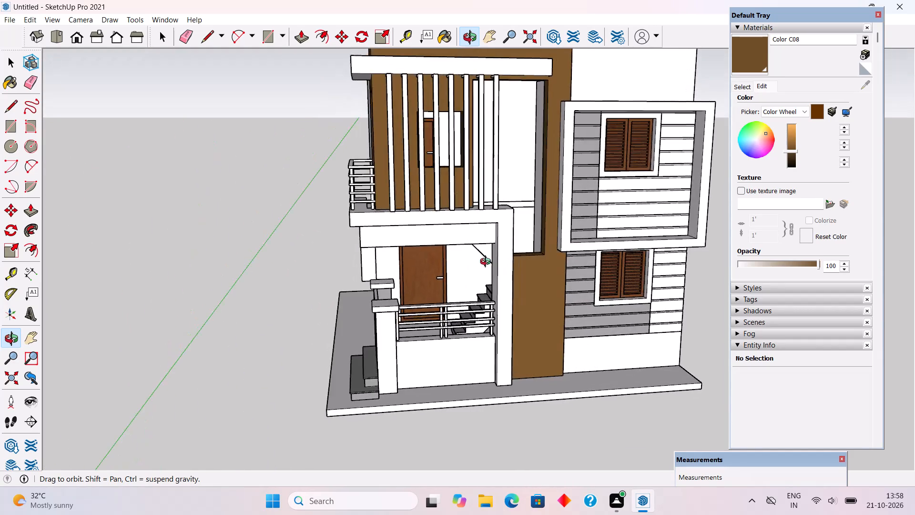
{"action": "middle_click_drag", "start_coordinate": [488, 263], "coordinate": [547, 273]}
{"action": "scroll", "coordinate": [548, 273], "scroll_direction": "down", "scroll_amount": 3}
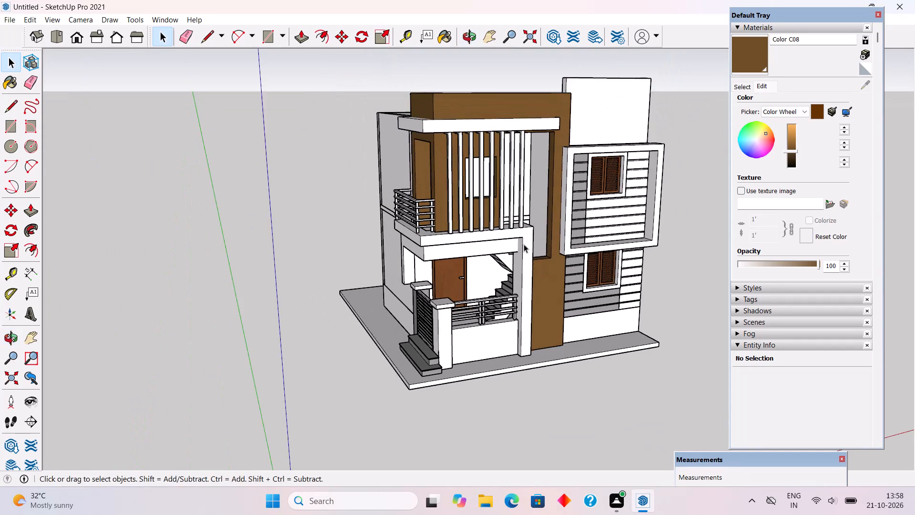
{"action": "middle_click_drag", "start_coordinate": [515, 224], "coordinate": [447, 148]}
{"action": "middle_click_drag", "start_coordinate": [432, 172], "coordinate": [555, 201]}
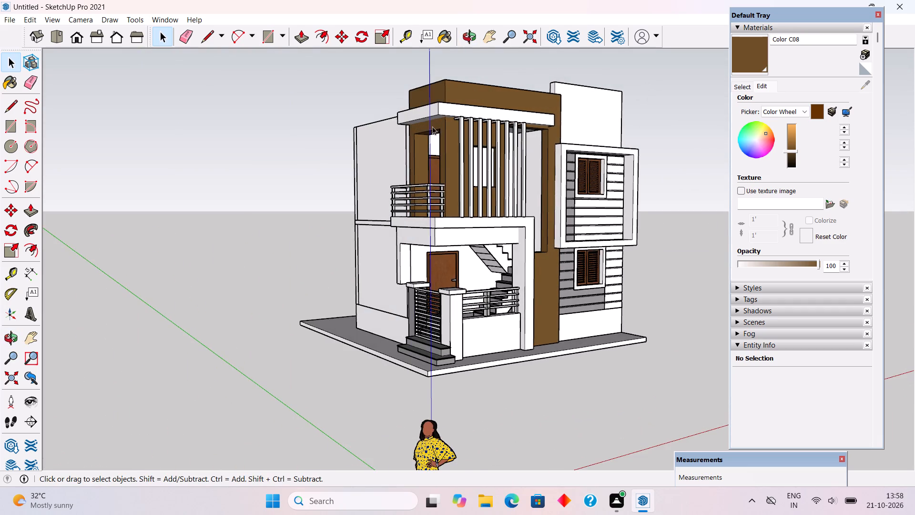
Open the roof slab group and extrude the balcony canopy's front face 2 inches and end face 6 inches, aligned with the balcony slab below.
{"action": "scroll", "coordinate": [432, 126], "scroll_direction": "up", "scroll_amount": 3}
{"action": "middle_click_drag", "start_coordinate": [514, 136], "coordinate": [529, 138]}
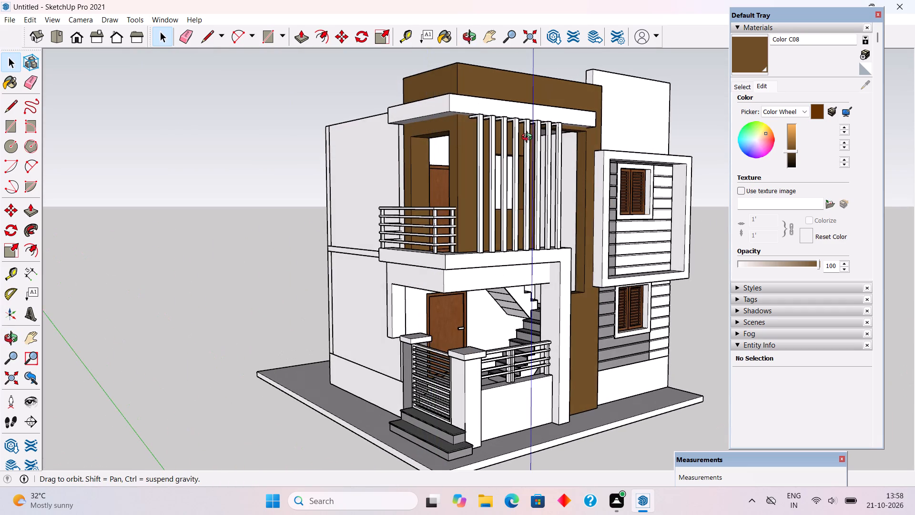
{"action": "middle_click_drag", "start_coordinate": [529, 138], "coordinate": [549, 211]}
{"action": "scroll", "coordinate": [523, 144], "scroll_direction": "up", "scroll_amount": 4}
{"action": "triple_click", "coordinate": [518, 137]}
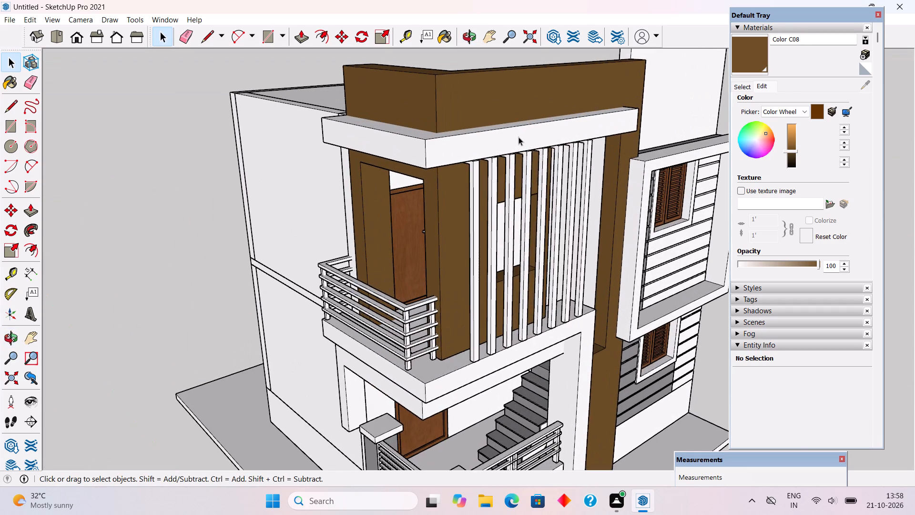
{"action": "key", "text": "p"}
{"action": "left_click", "coordinate": [518, 137]}
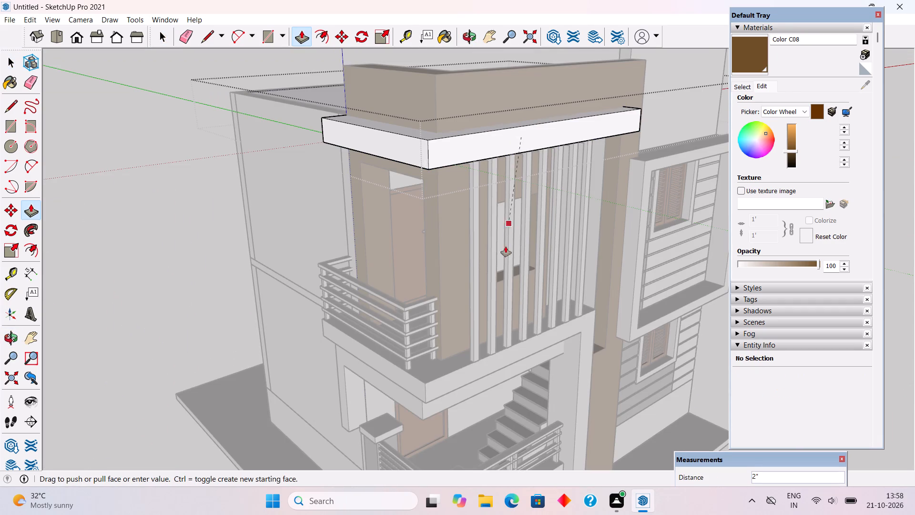
{"action": "left_click", "coordinate": [483, 360]}
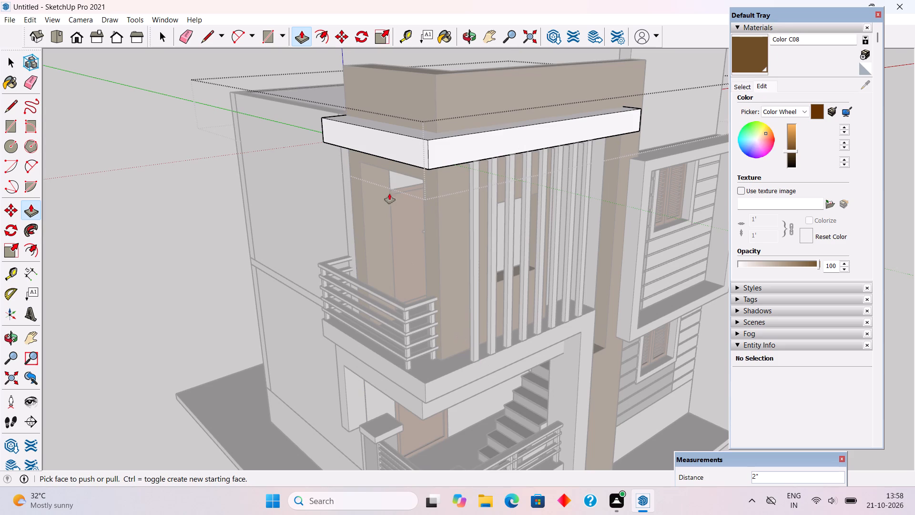
{"action": "left_click", "coordinate": [408, 157]}
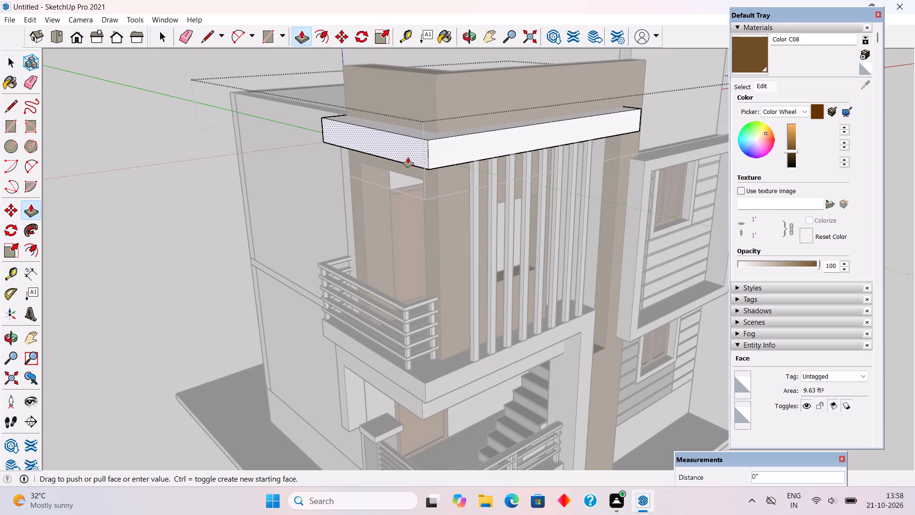
{"action": "left_click", "coordinate": [401, 380]}
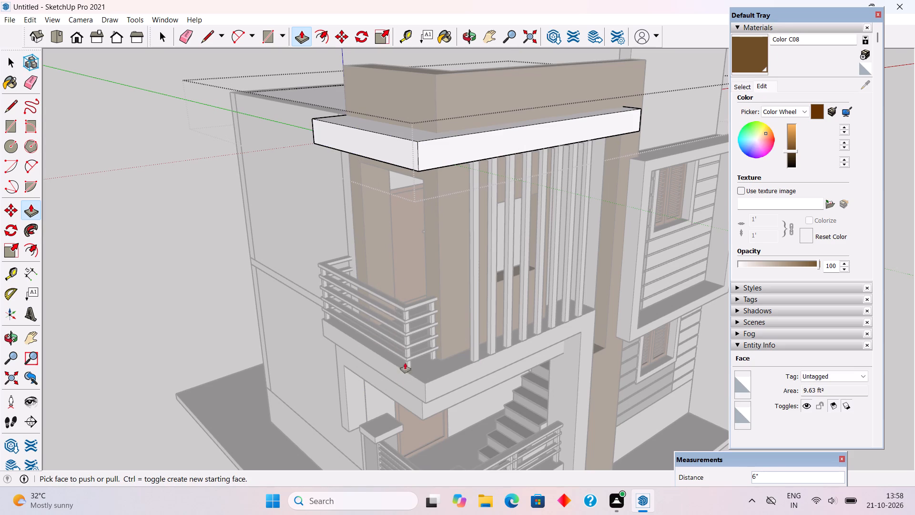
Extrude the balcony canopy's front face outward by another 1 inch.
{"action": "left_click", "coordinate": [478, 149]}
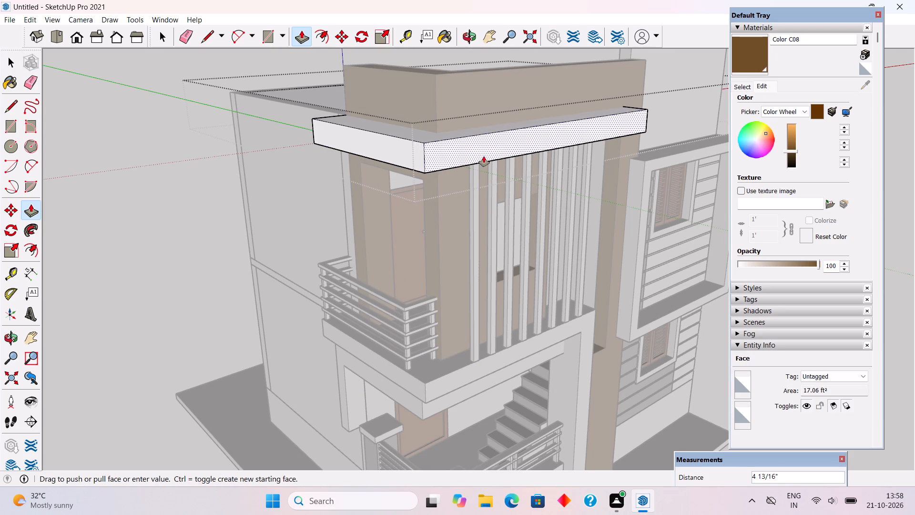
{"action": "type", "text": "1\""}
{"action": "key", "text": "Return"}
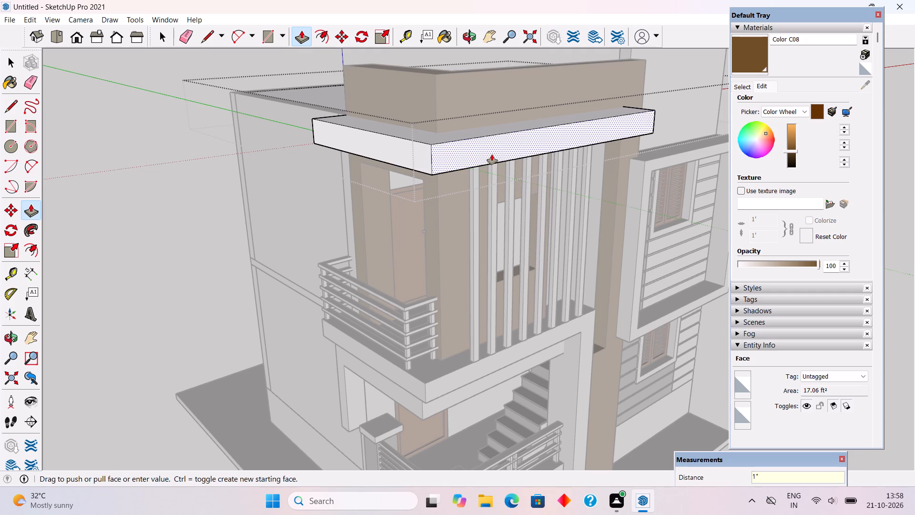
{"action": "key", "text": "space"}
{"action": "scroll", "coordinate": [492, 154], "scroll_direction": "down", "scroll_amount": 12}
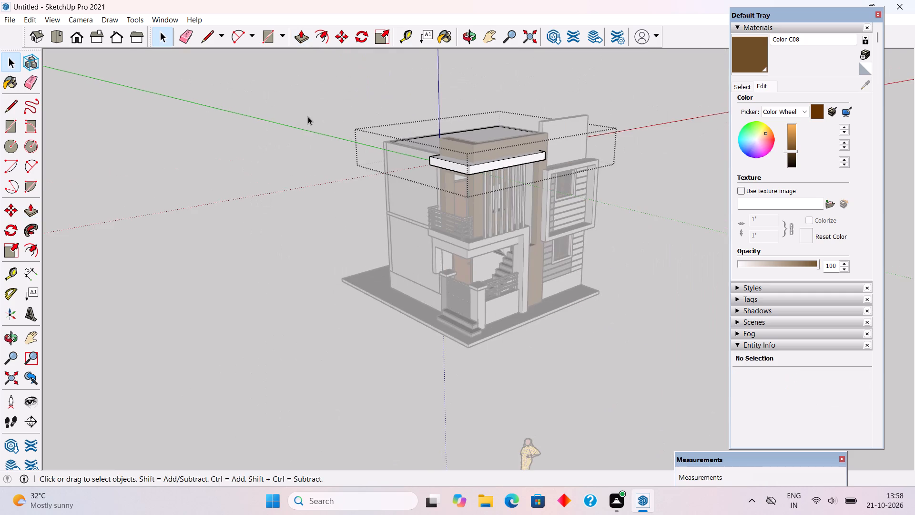
Close the roof slab group and examine the balcony canopy, slats and front facade from below and from the front.
{"action": "left_click", "coordinate": [308, 116]}
{"action": "middle_click_drag", "start_coordinate": [505, 325], "coordinate": [499, 149]}
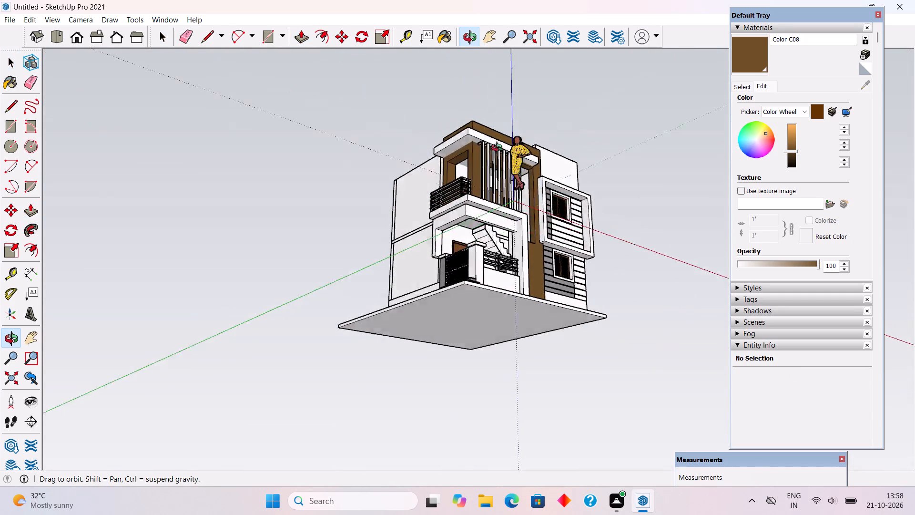
{"action": "middle_click_drag", "start_coordinate": [499, 149], "coordinate": [244, 298]}
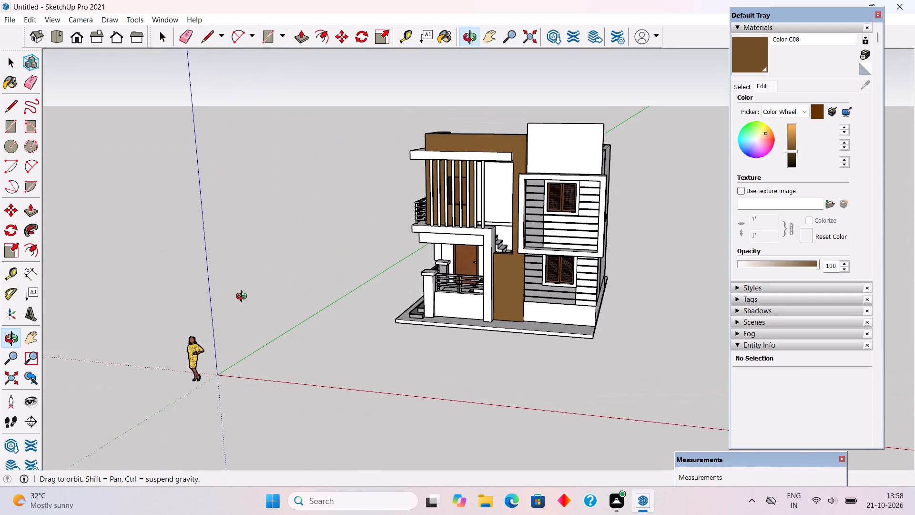
{"action": "middle_click_drag", "start_coordinate": [244, 298], "coordinate": [295, 198]}
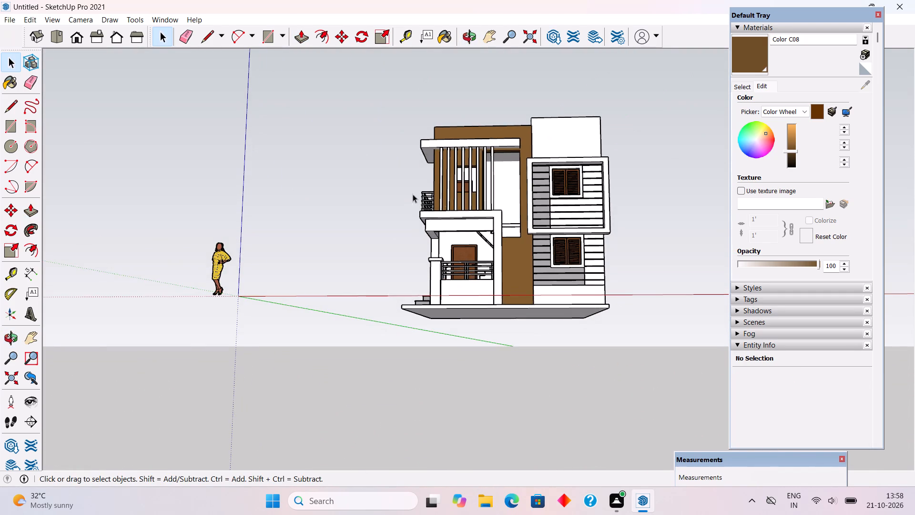
{"action": "scroll", "coordinate": [499, 204], "scroll_direction": "up", "scroll_amount": 9}
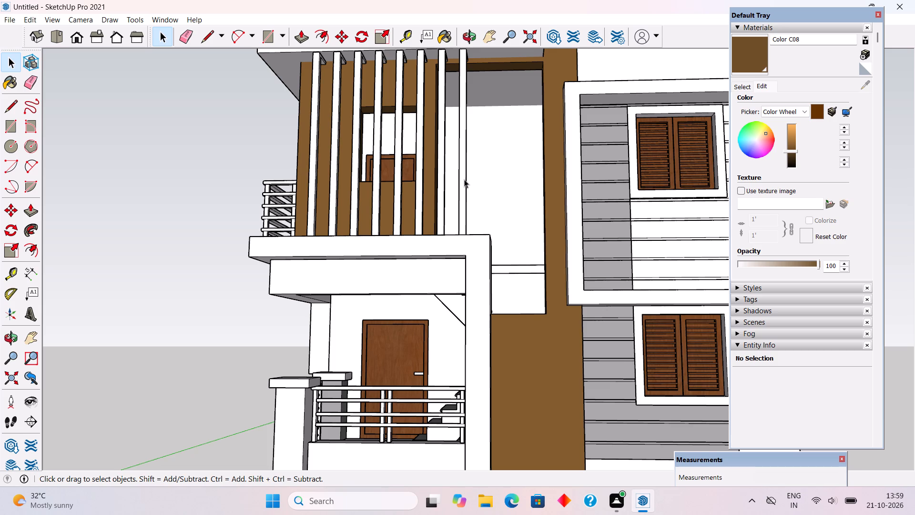
{"action": "scroll", "coordinate": [455, 184], "scroll_direction": "down", "scroll_amount": 8}
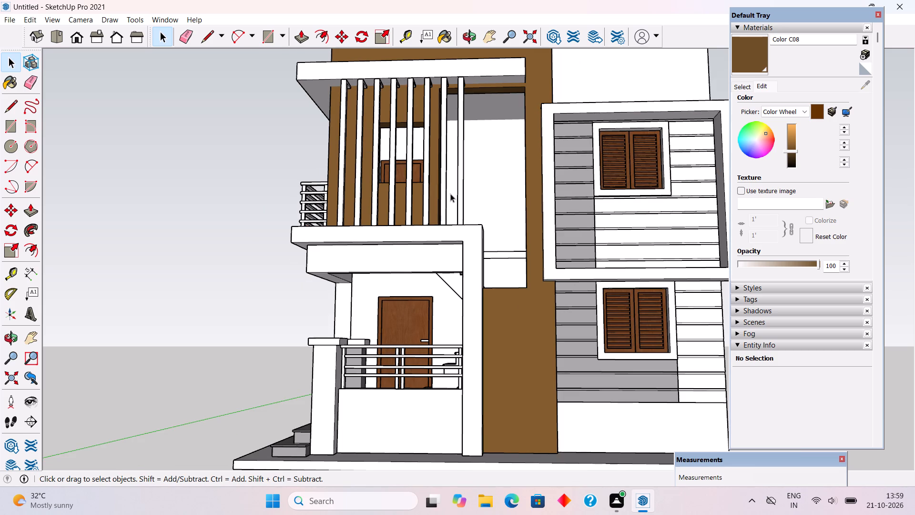
Extend the brown balcony panel's end face about 7 1/8 inches outward, in line with the adjacent vertical slat.
{"action": "middle_click_drag", "start_coordinate": [447, 199], "coordinate": [596, 271]}
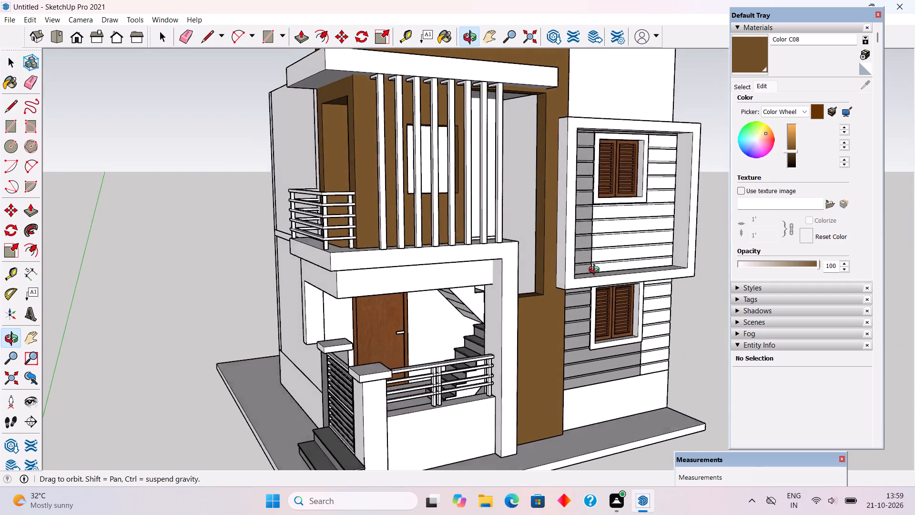
{"action": "middle_click_drag", "start_coordinate": [596, 271], "coordinate": [331, 271]}
{"action": "scroll", "coordinate": [491, 213], "scroll_direction": "up", "scroll_amount": 7}
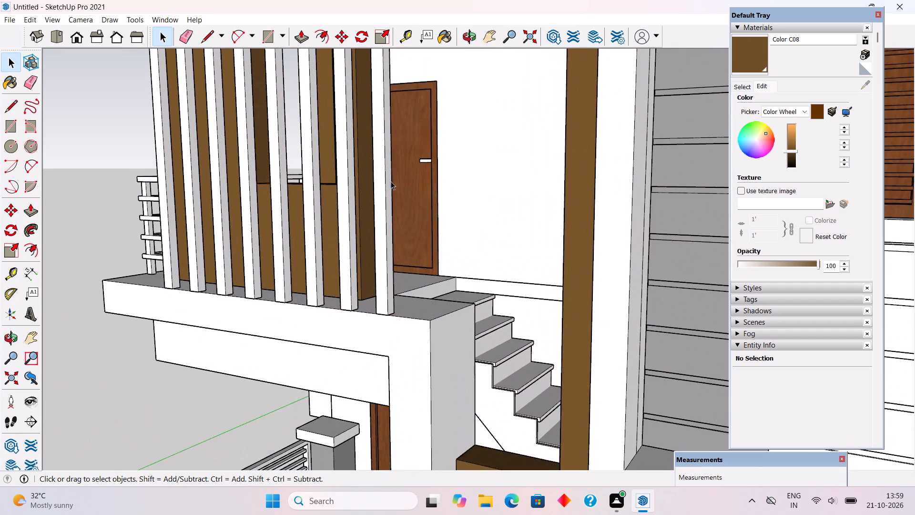
{"action": "scroll", "coordinate": [382, 188], "scroll_direction": "up", "scroll_amount": 1}
{"action": "triple_click", "coordinate": [368, 195]}
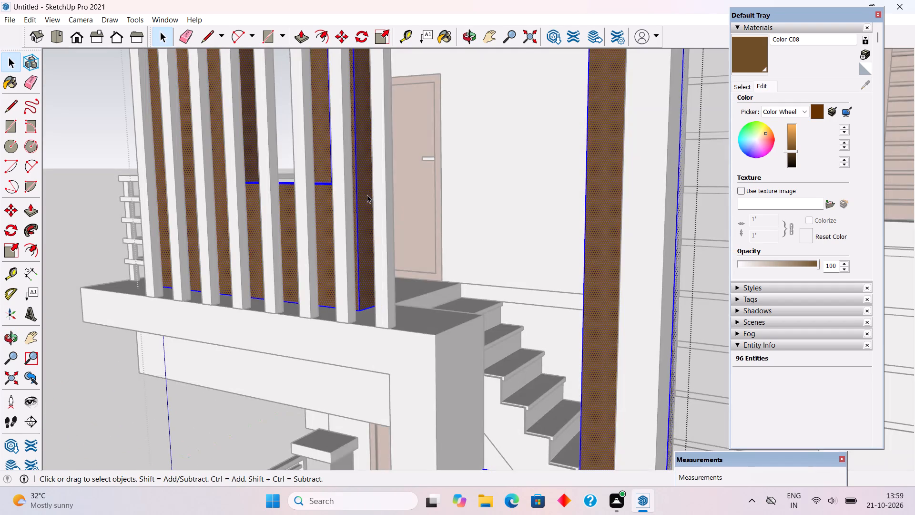
{"action": "key", "text": "p"}
{"action": "left_click", "coordinate": [364, 191]}
{"action": "left_click", "coordinate": [349, 211]}
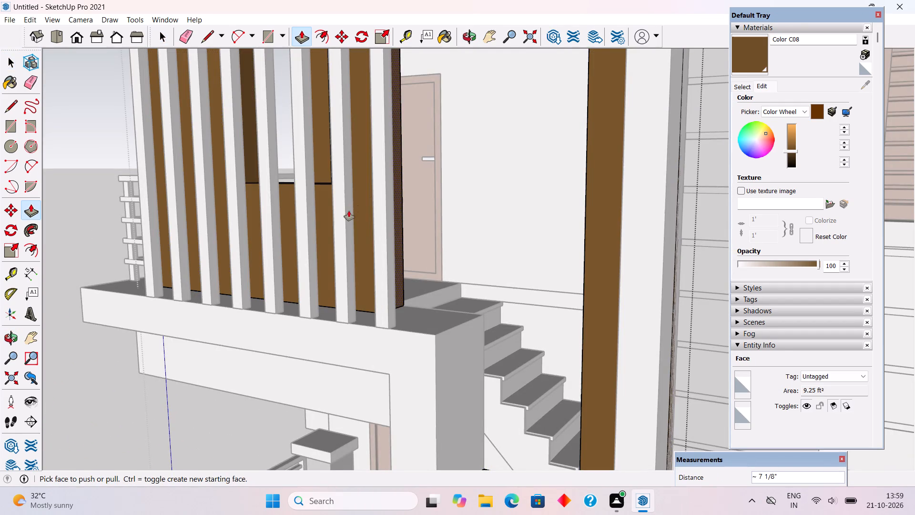
{"action": "key", "text": "space"}
{"action": "scroll", "coordinate": [351, 221], "scroll_direction": "down", "scroll_amount": 7}
{"action": "scroll", "coordinate": [368, 270], "scroll_direction": "down", "scroll_amount": 4}
{"action": "left_click", "coordinate": [191, 228]}
Examine the balcony, slats, canopy and entrance from the front, below and the entrance side.
{"action": "middle_click_drag", "start_coordinate": [240, 258], "coordinate": [575, 279]}
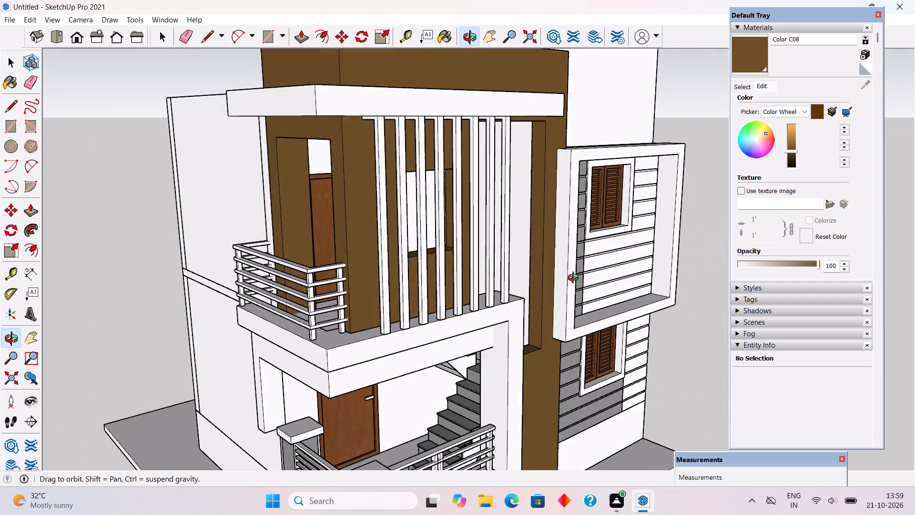
{"action": "middle_click_drag", "start_coordinate": [575, 279], "coordinate": [483, 254]}
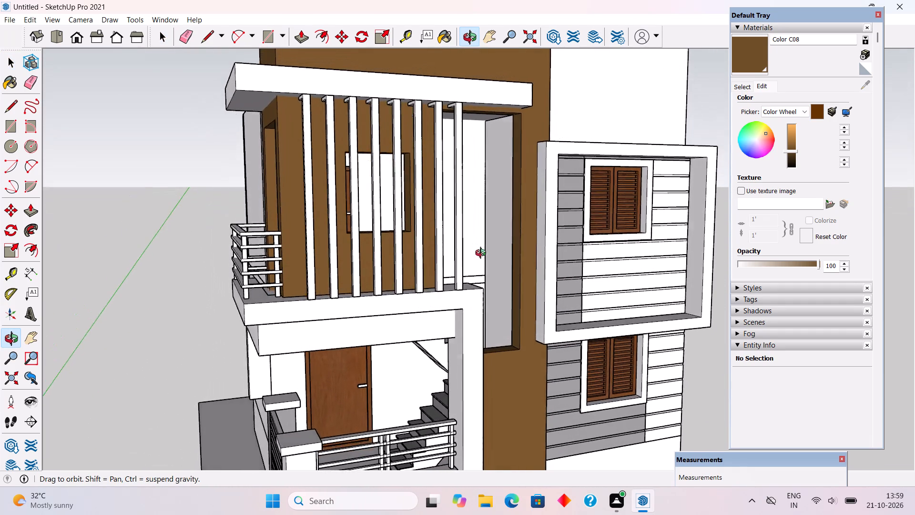
{"action": "middle_click_drag", "start_coordinate": [483, 254], "coordinate": [504, 260]}
{"action": "scroll", "coordinate": [504, 260], "scroll_direction": "down", "scroll_amount": 5}
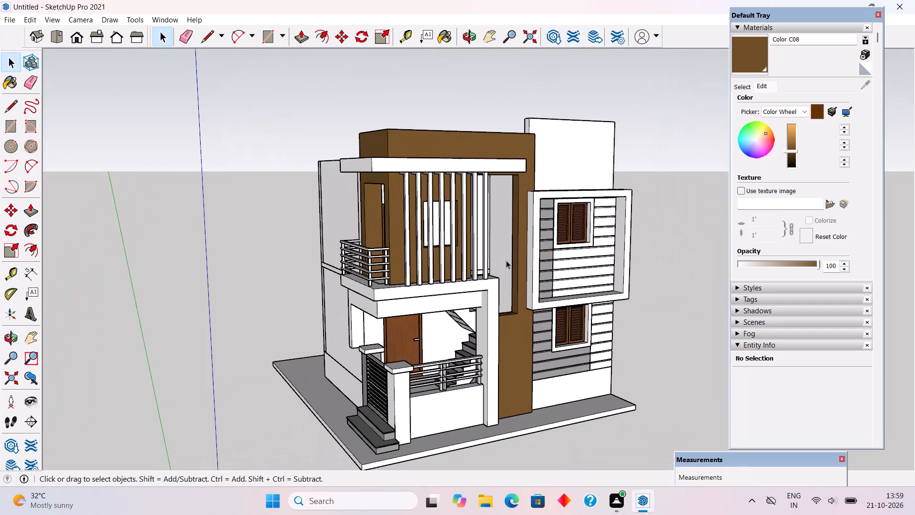
{"action": "middle_click_drag", "start_coordinate": [507, 249], "coordinate": [514, 165]}
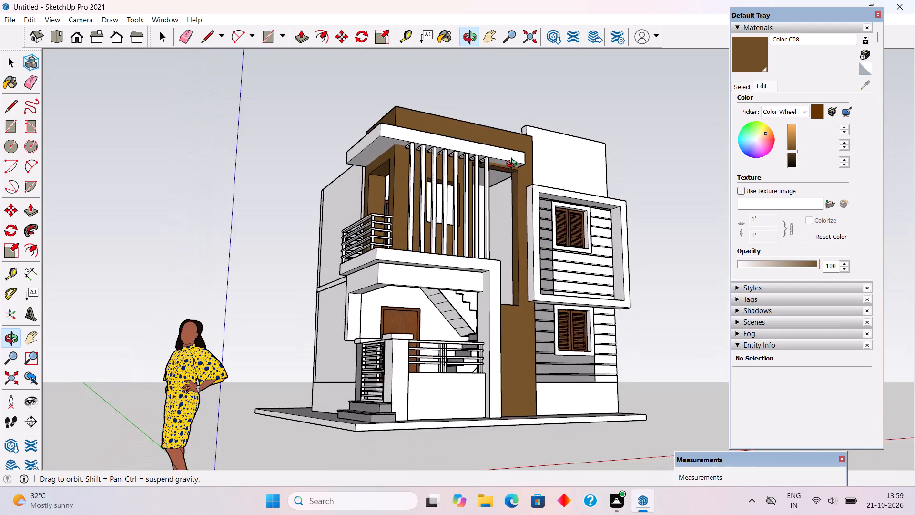
{"action": "middle_click_drag", "start_coordinate": [514, 165], "coordinate": [558, 231]}
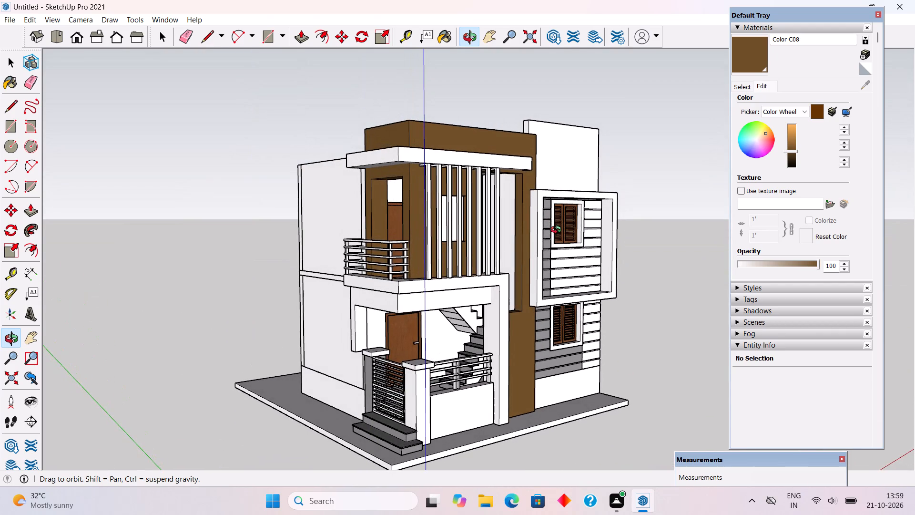
{"action": "middle_click_drag", "start_coordinate": [558, 231], "coordinate": [716, 282]}
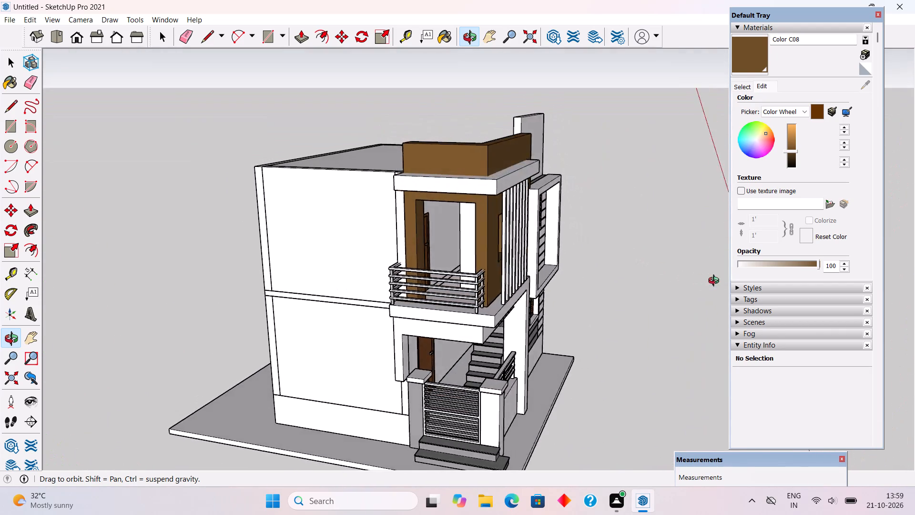
{"action": "middle_click_drag", "start_coordinate": [716, 282], "coordinate": [706, 252]}
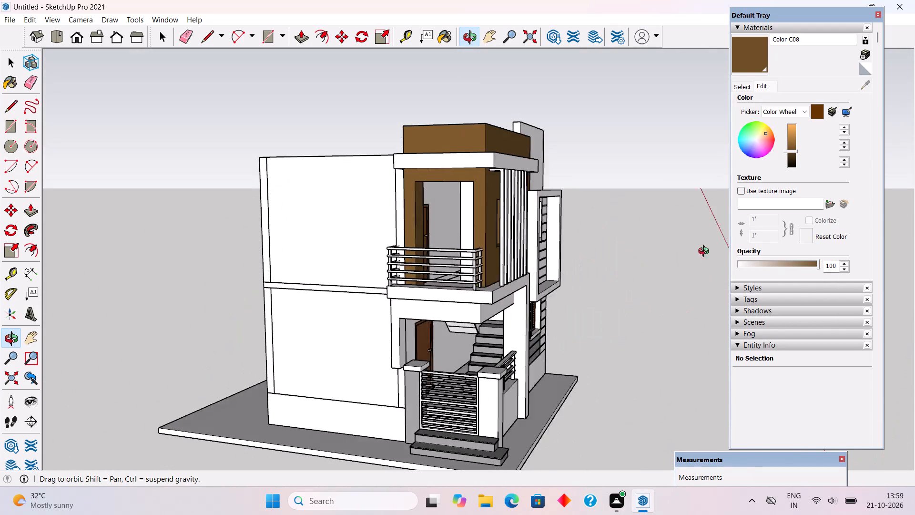
{"action": "middle_click_drag", "start_coordinate": [706, 252], "coordinate": [503, 279]}
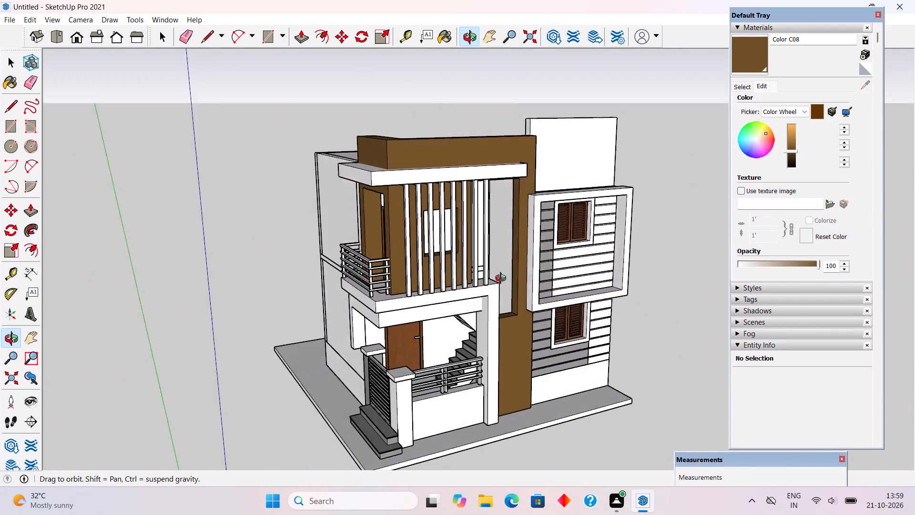
{"action": "middle_click_drag", "start_coordinate": [503, 279], "coordinate": [499, 265]}
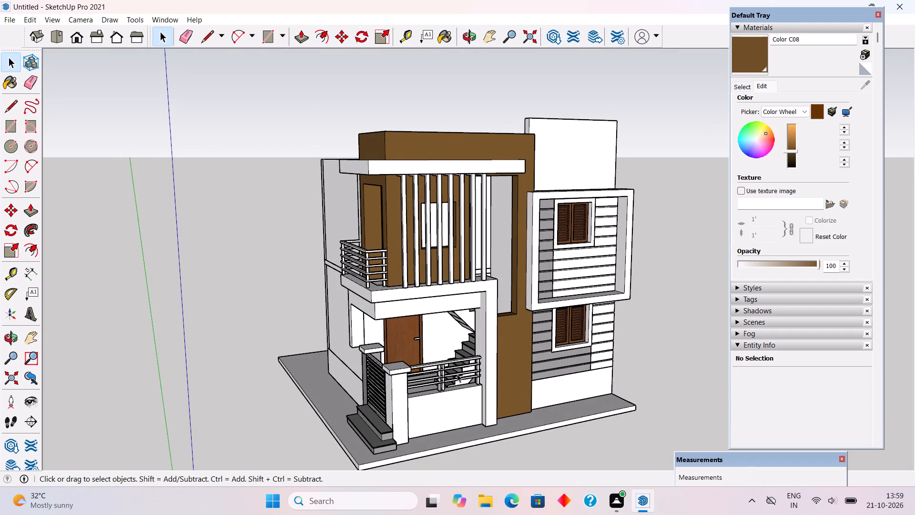
Extend the bottom face of the porch's white hanging side frame down about 3 11/16 inches to the gate pillar cap's lower edge.
{"action": "middle_click_drag", "start_coordinate": [407, 376], "coordinate": [600, 299]}
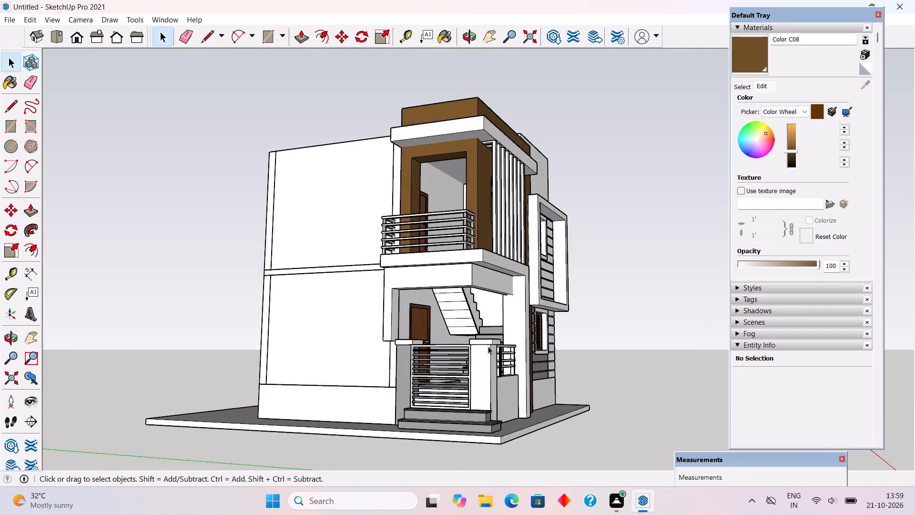
{"action": "scroll", "coordinate": [414, 350], "scroll_direction": "up", "scroll_amount": 6}
{"action": "scroll", "coordinate": [373, 369], "scroll_direction": "up", "scroll_amount": 2}
{"action": "middle_click_drag", "start_coordinate": [374, 338], "coordinate": [423, 249]}
{"action": "scroll", "coordinate": [423, 229], "scroll_direction": "up", "scroll_amount": 4}
{"action": "triple_click", "coordinate": [423, 229]}
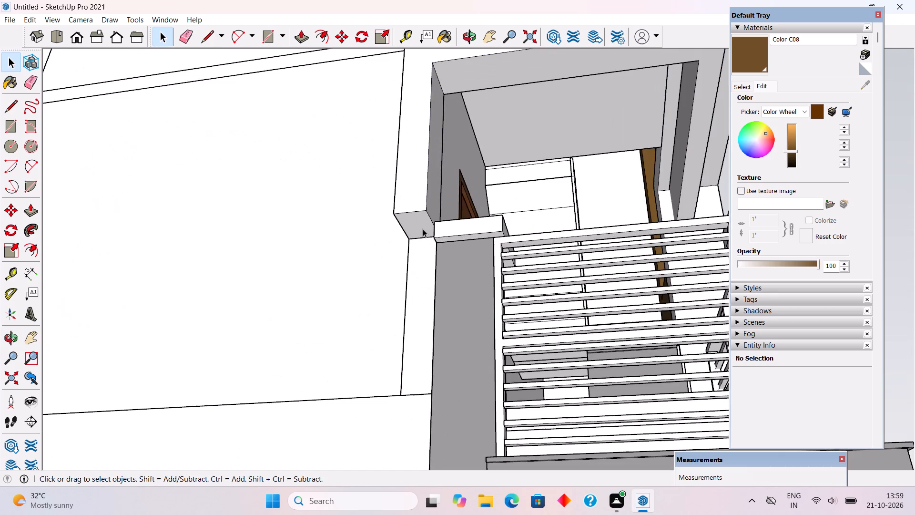
{"action": "key", "text": "p"}
{"action": "left_click", "coordinate": [423, 229]}
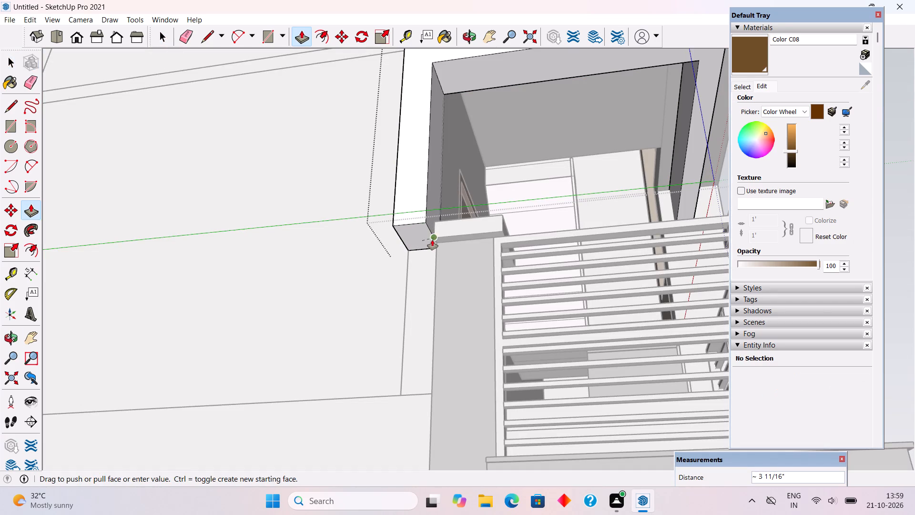
{"action": "left_click", "coordinate": [442, 240]}
{"action": "key", "text": "space"}
{"action": "scroll", "coordinate": [441, 239], "scroll_direction": "down", "scroll_amount": 7}
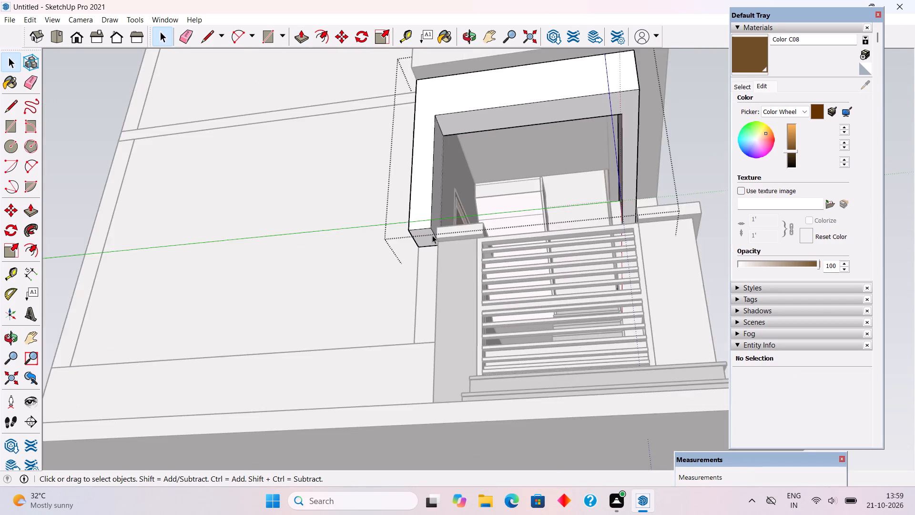
{"action": "scroll", "coordinate": [432, 235], "scroll_direction": "down", "scroll_amount": 3}
{"action": "left_click", "coordinate": [703, 204]}
Open the projecting frame around the upper window and push its inner top face up 3 inches.
{"action": "middle_click_drag", "start_coordinate": [601, 148], "coordinate": [386, 294]}
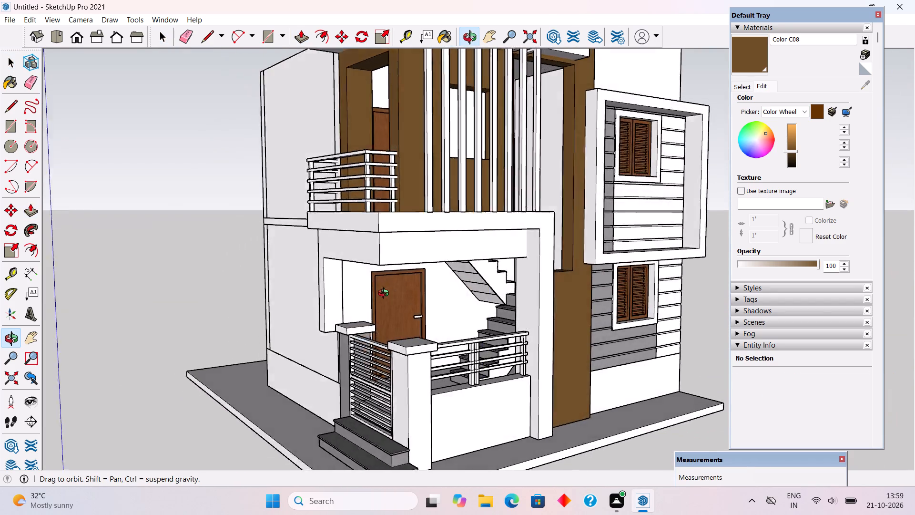
{"action": "middle_click_drag", "start_coordinate": [386, 294], "coordinate": [286, 309]}
{"action": "scroll", "coordinate": [432, 340], "scroll_direction": "down", "scroll_amount": 6}
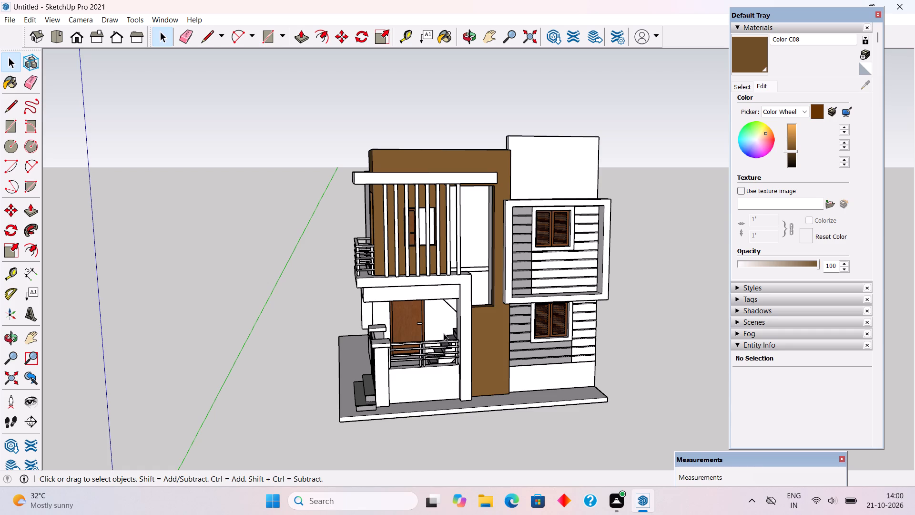
{"action": "middle_click_drag", "start_coordinate": [617, 222], "coordinate": [612, 144]}
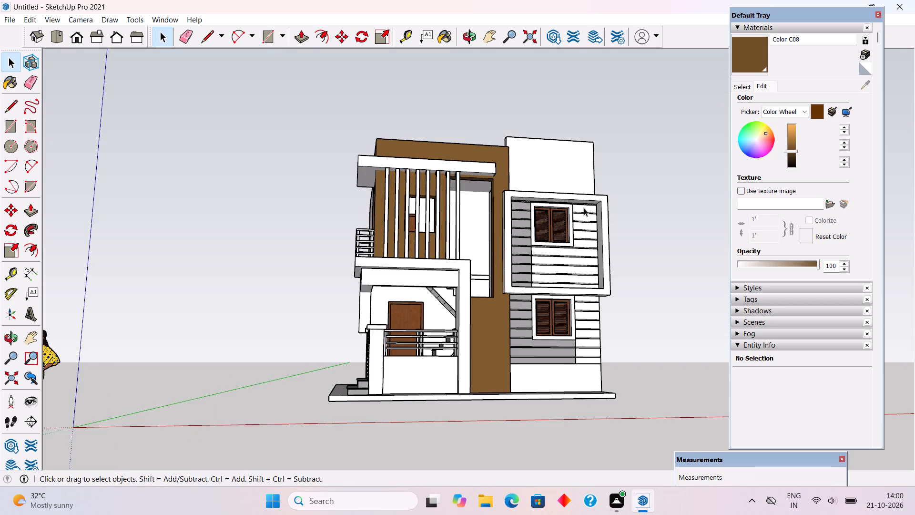
{"action": "middle_click_drag", "start_coordinate": [583, 208], "coordinate": [583, 181]}
{"action": "scroll", "coordinate": [583, 192], "scroll_direction": "up", "scroll_amount": 14}
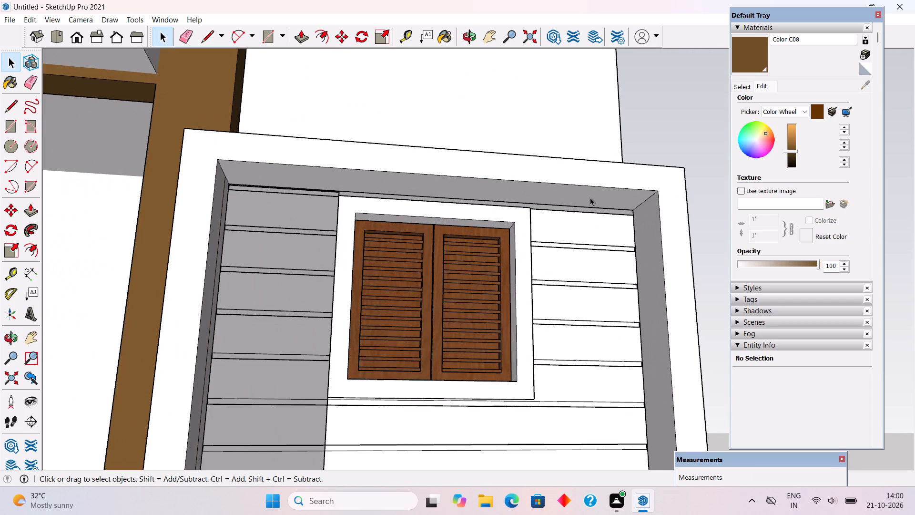
{"action": "left_click", "coordinate": [591, 196]}
{"action": "triple_click", "coordinate": [591, 196]}
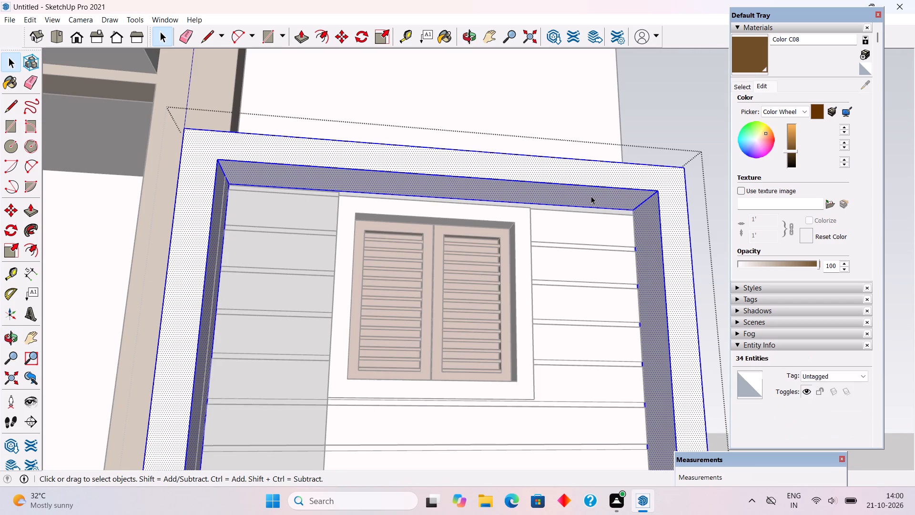
{"action": "key", "text": "p"}
{"action": "left_click", "coordinate": [591, 196]}
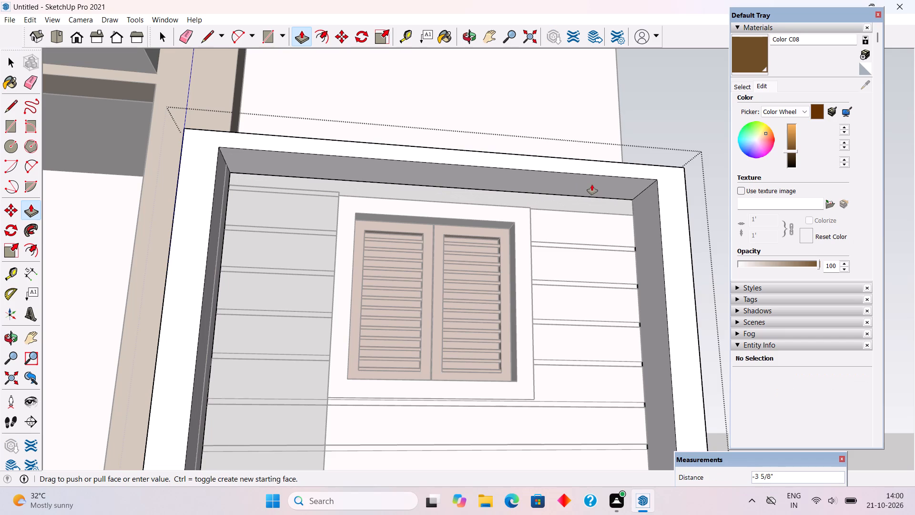
{"action": "type", "text": "3\""}
{"action": "key", "text": "Return"}
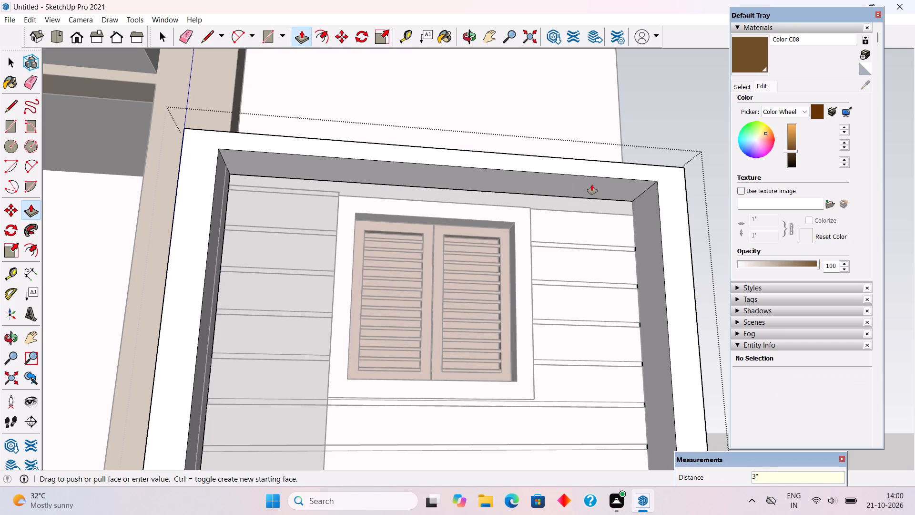
Raise the upper window frame's outer top face by 3 inches and close the frame group.
{"action": "middle_click_drag", "start_coordinate": [574, 136], "coordinate": [529, 269]}
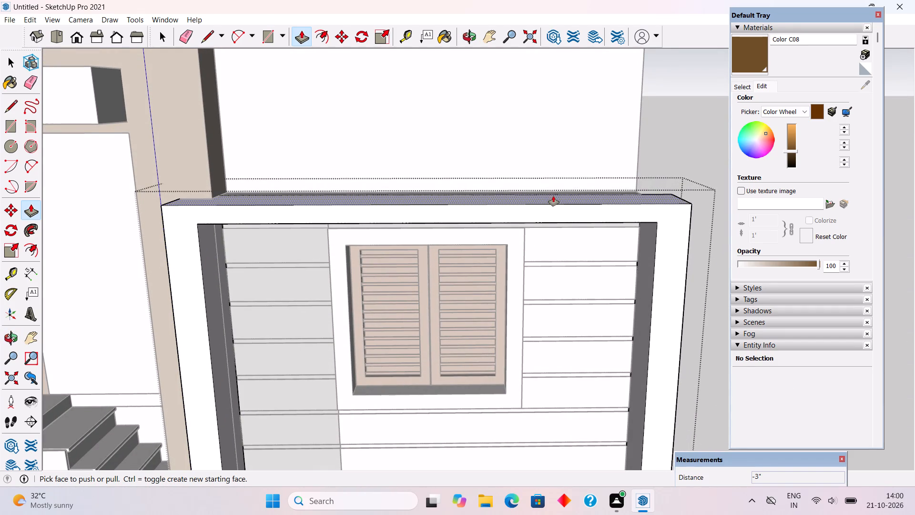
{"action": "double_click", "coordinate": [554, 197]}
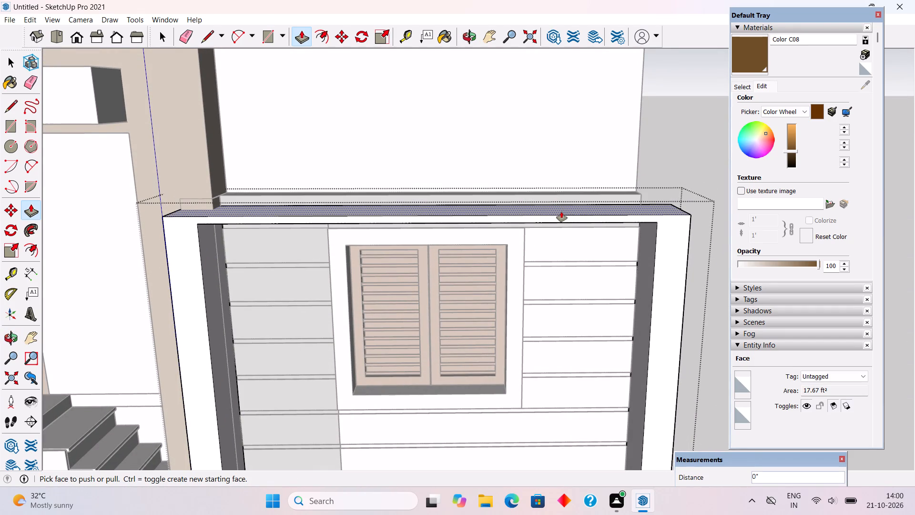
{"action": "key", "text": "ctrl+z"}
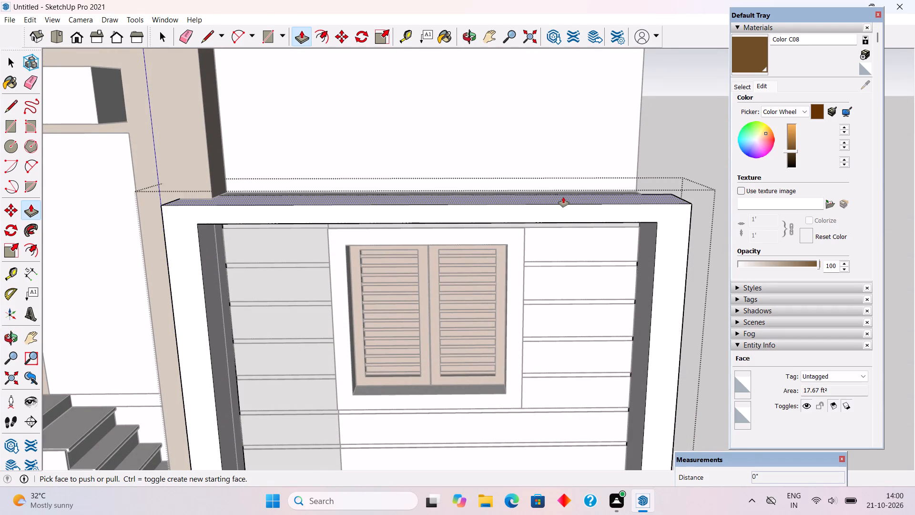
{"action": "left_click", "coordinate": [563, 197]}
{"action": "type", "text": "3\""}
{"action": "key", "text": "Return"}
{"action": "key", "text": "space"}
{"action": "scroll", "coordinate": [582, 192], "scroll_direction": "down", "scroll_amount": 4}
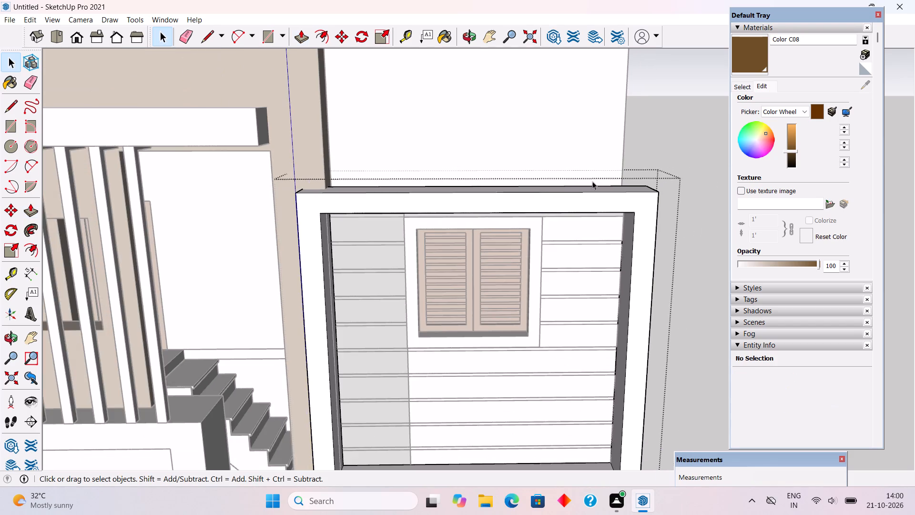
{"action": "left_click", "coordinate": [637, 133]}
Examine the upper window's projecting frame, its inner top edge and the adjoining cladding strips up close.
{"action": "middle_click_drag", "start_coordinate": [572, 288], "coordinate": [590, 173]}
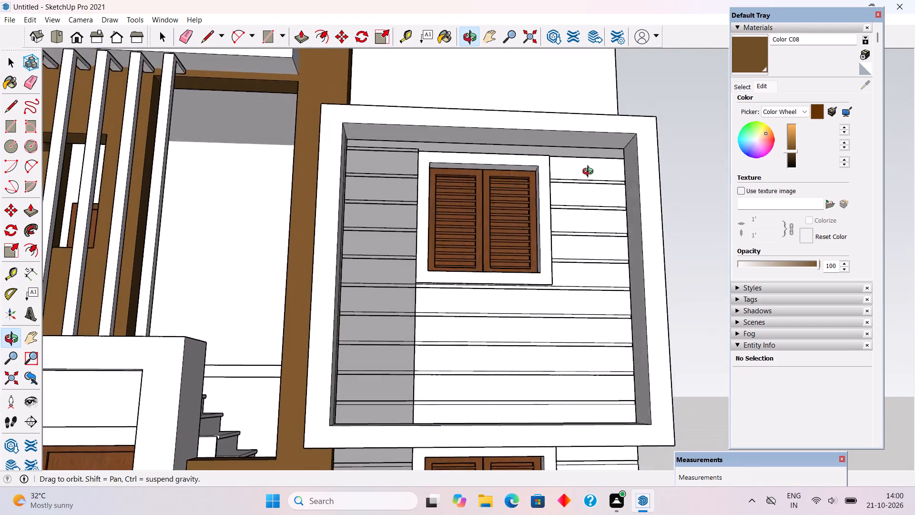
{"action": "middle_click_drag", "start_coordinate": [590, 173], "coordinate": [559, 208]}
{"action": "scroll", "coordinate": [386, 160], "scroll_direction": "up", "scroll_amount": 7}
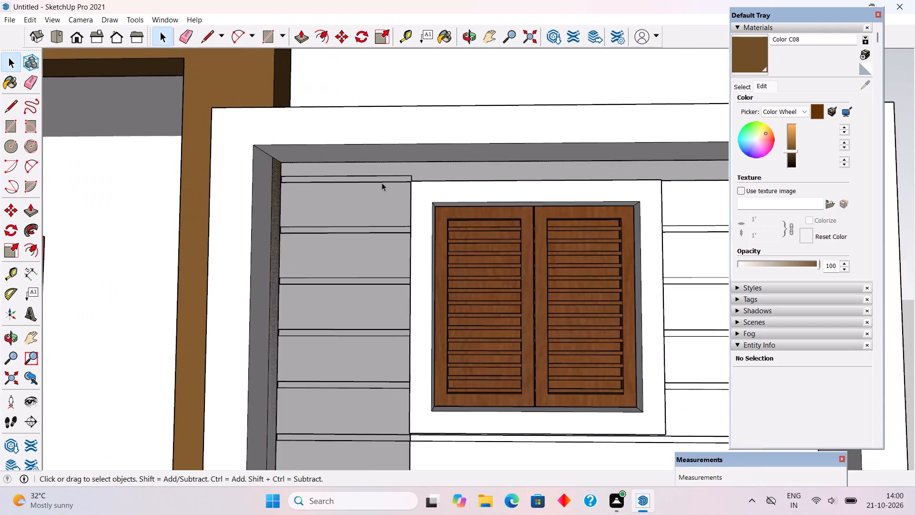
{"action": "scroll", "coordinate": [382, 183], "scroll_direction": "up", "scroll_amount": 9}
{"action": "middle_click_drag", "start_coordinate": [401, 199], "coordinate": [581, 239]}
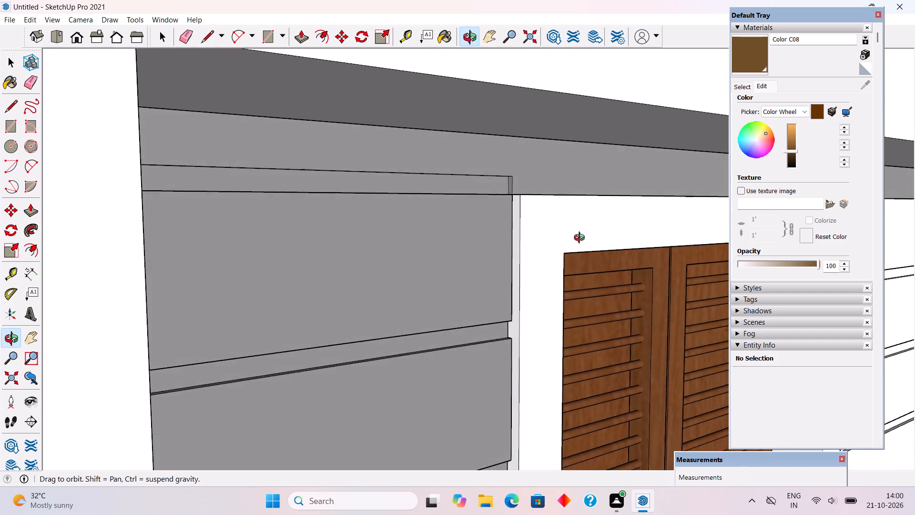
{"action": "middle_click_drag", "start_coordinate": [581, 239], "coordinate": [472, 213]}
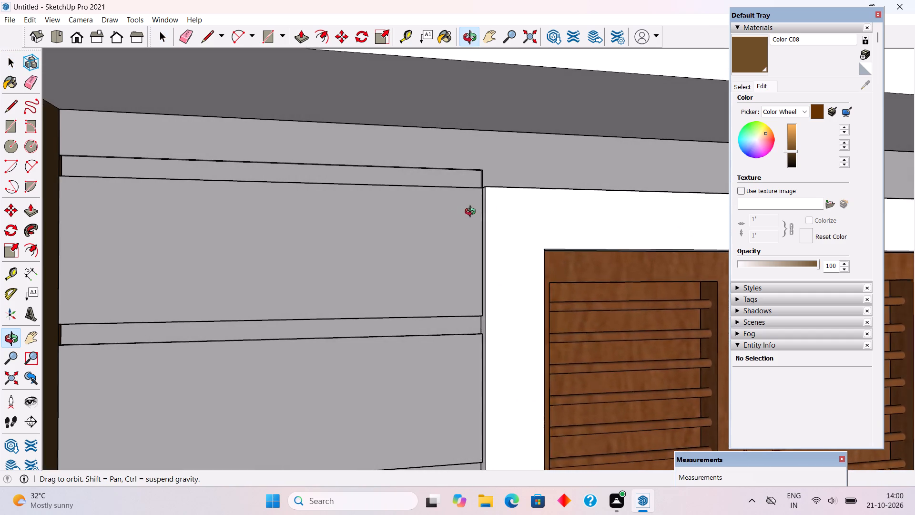
{"action": "middle_click_drag", "start_coordinate": [472, 213], "coordinate": [422, 234]}
{"action": "scroll", "coordinate": [421, 230], "scroll_direction": "down", "scroll_amount": 10}
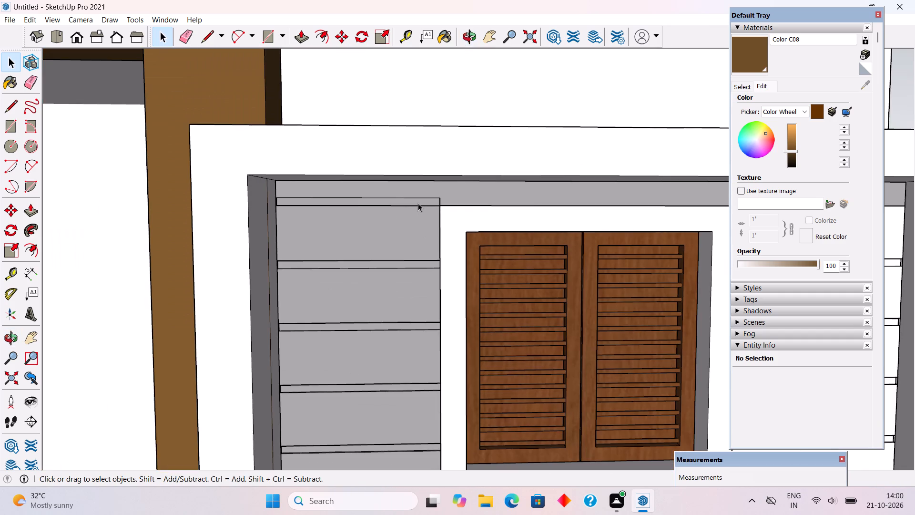
{"action": "scroll", "coordinate": [418, 203], "scroll_direction": "down", "scroll_amount": 10}
{"action": "middle_click_drag", "start_coordinate": [426, 230], "coordinate": [433, 214]}
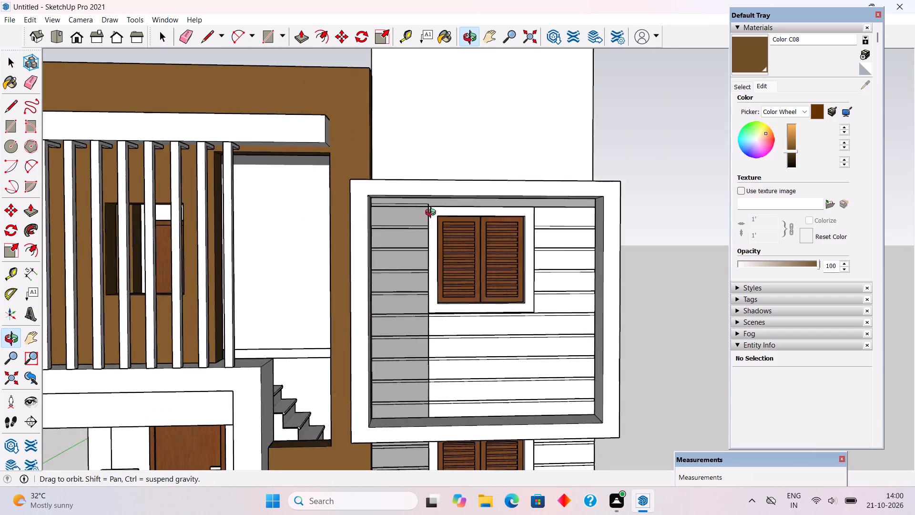
{"action": "middle_click_drag", "start_coordinate": [433, 214], "coordinate": [406, 196]}
Examine the whole house exterior from the front, the entrance corner, the gate side and above the roof.
{"action": "scroll", "coordinate": [406, 195], "scroll_direction": "down", "scroll_amount": 6}
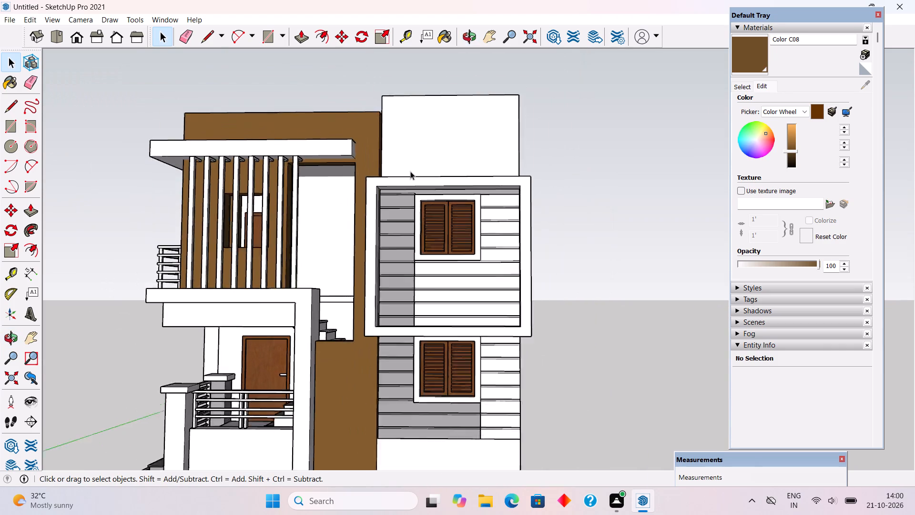
{"action": "scroll", "coordinate": [410, 171], "scroll_direction": "down", "scroll_amount": 2}
{"action": "middle_click_drag", "start_coordinate": [427, 192], "coordinate": [480, 237]}
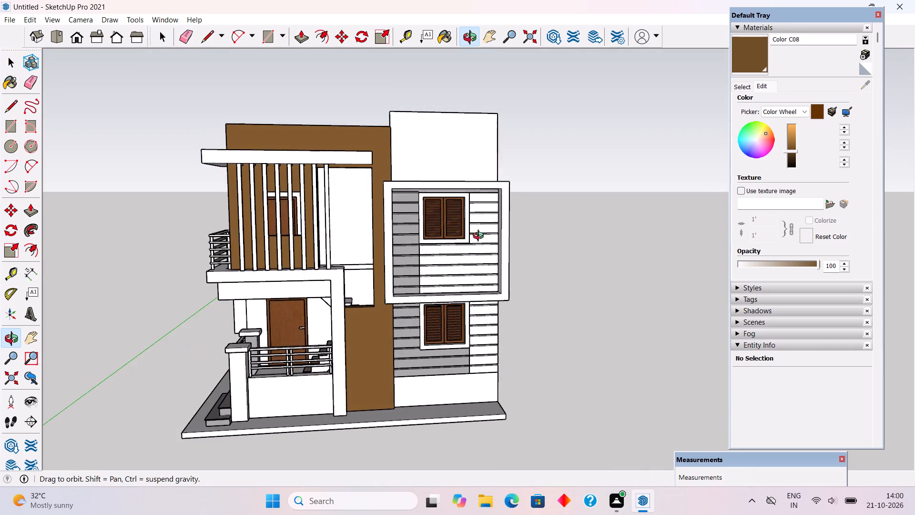
{"action": "middle_click_drag", "start_coordinate": [480, 237], "coordinate": [509, 220]}
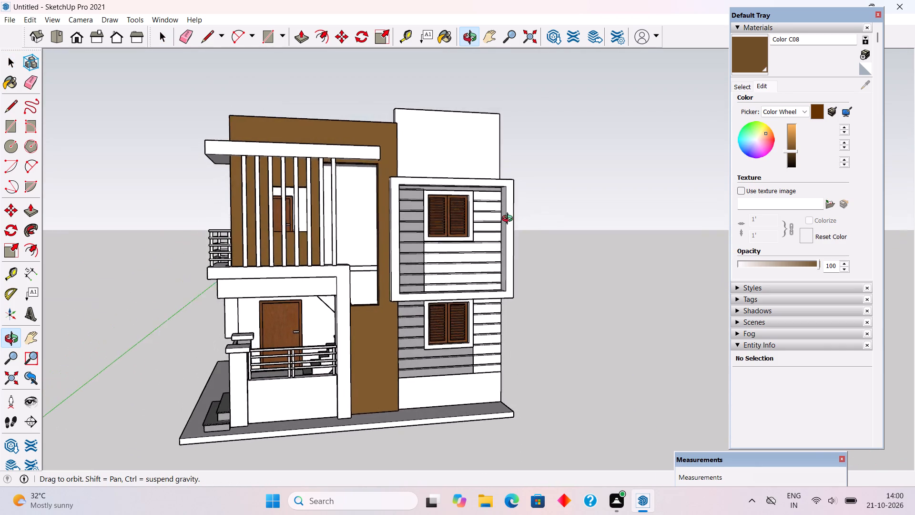
{"action": "middle_click_drag", "start_coordinate": [509, 220], "coordinate": [573, 254]}
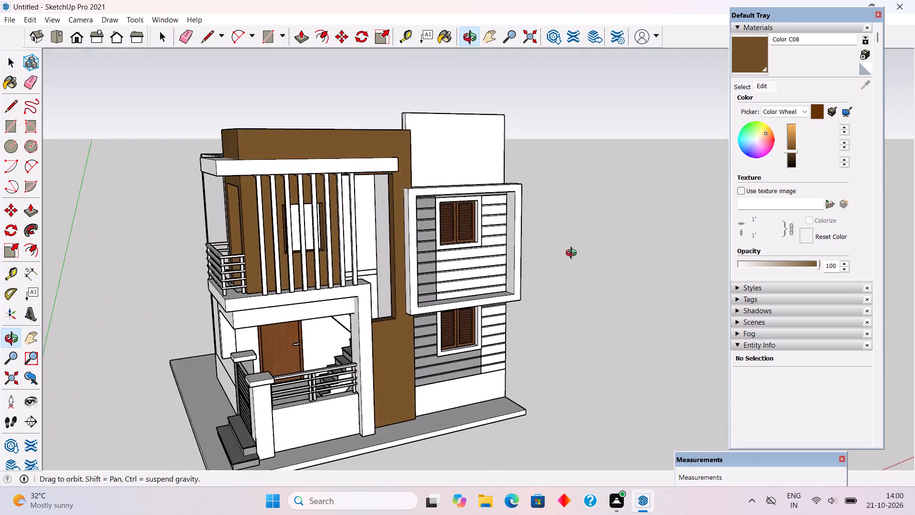
{"action": "middle_click_drag", "start_coordinate": [573, 254], "coordinate": [583, 231]}
{"action": "scroll", "coordinate": [407, 124], "scroll_direction": "down", "scroll_amount": 4}
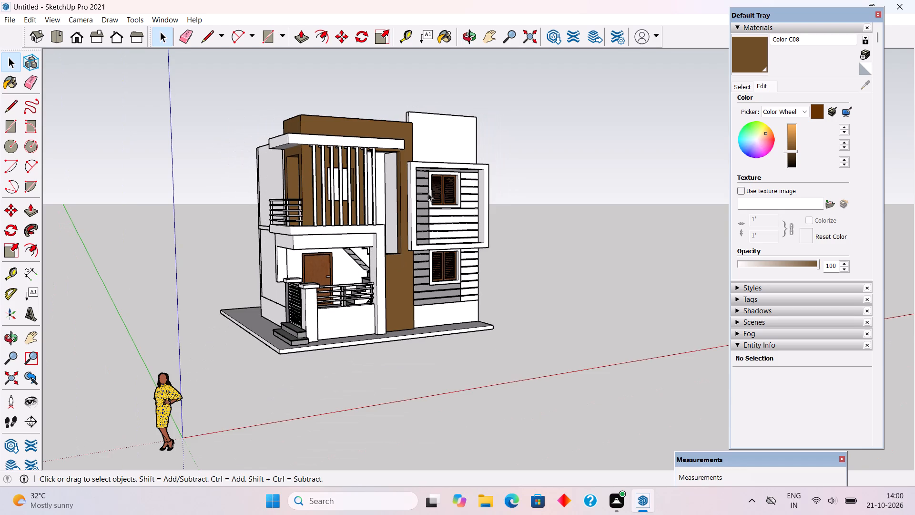
{"action": "middle_click_drag", "start_coordinate": [428, 211], "coordinate": [502, 269]}
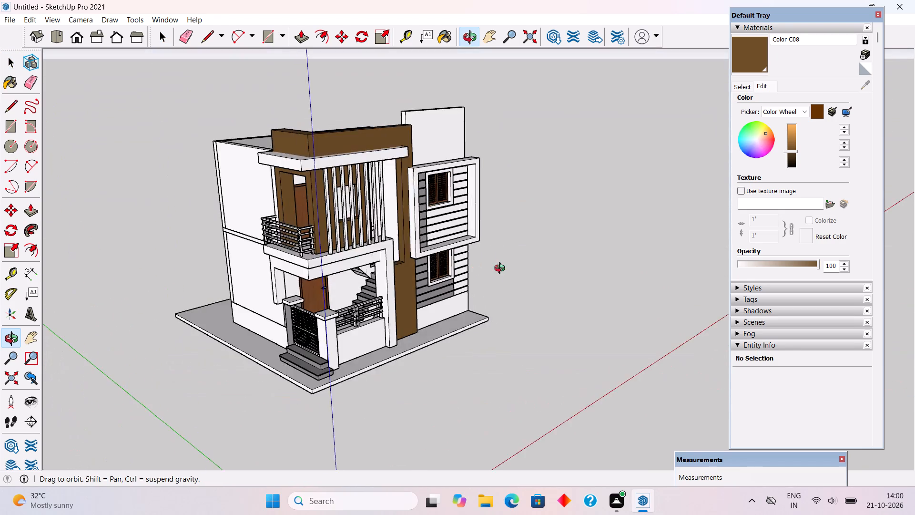
{"action": "middle_click_drag", "start_coordinate": [502, 269], "coordinate": [565, 218]}
{"action": "scroll", "coordinate": [405, 291], "scroll_direction": "up", "scroll_amount": 4}
{"action": "scroll", "coordinate": [407, 298], "scroll_direction": "down", "scroll_amount": 4}
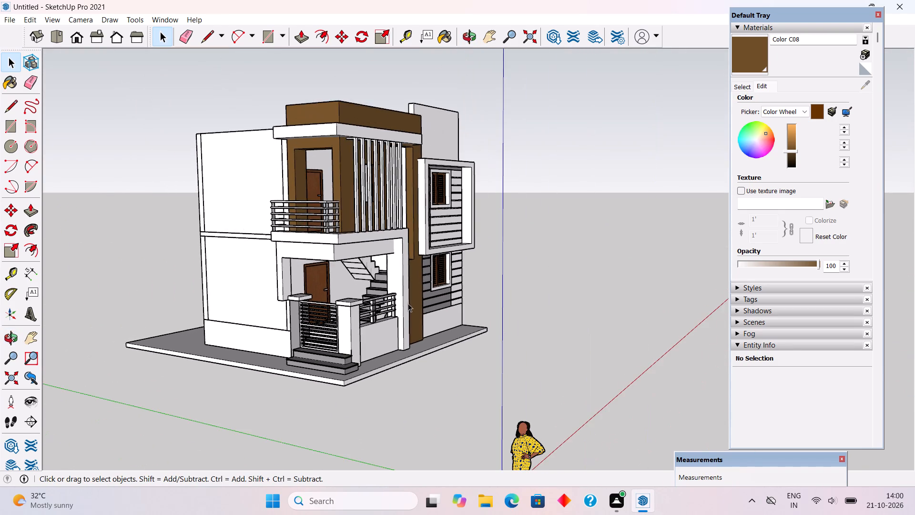
{"action": "middle_click_drag", "start_coordinate": [415, 308], "coordinate": [402, 279]}
{"action": "scroll", "coordinate": [400, 278], "scroll_direction": "up", "scroll_amount": 3}
{"action": "scroll", "coordinate": [411, 278], "scroll_direction": "down", "scroll_amount": 1}
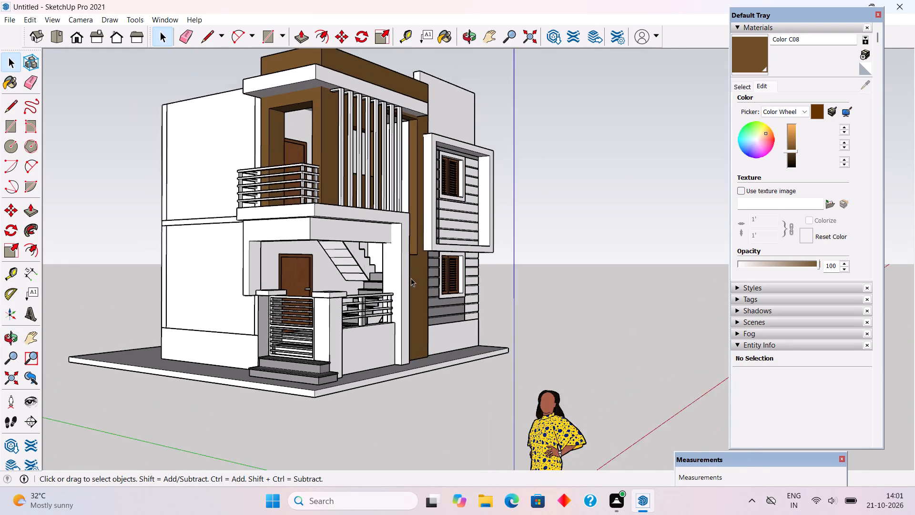
{"action": "scroll", "coordinate": [411, 278], "scroll_direction": "down", "scroll_amount": 1}
{"action": "middle_click_drag", "start_coordinate": [439, 267], "coordinate": [340, 307]}
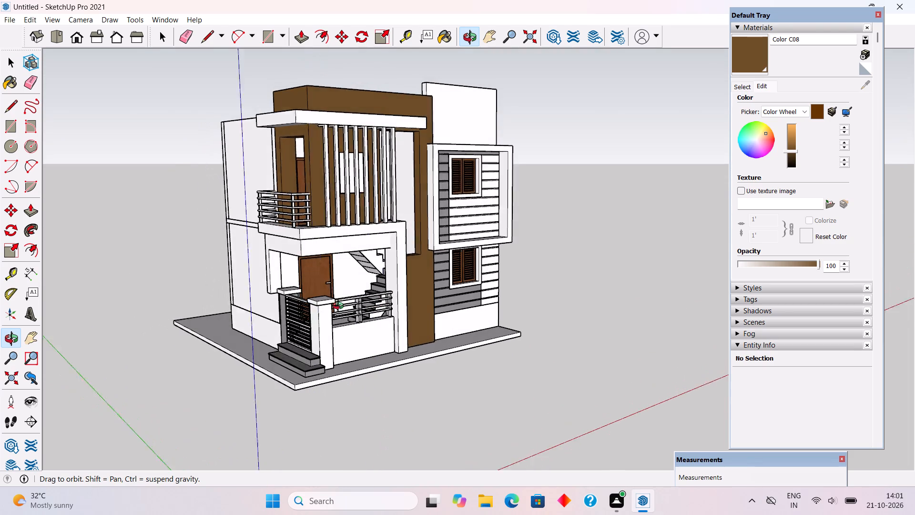
{"action": "middle_click_drag", "start_coordinate": [340, 307], "coordinate": [338, 307]}
{"action": "scroll", "coordinate": [338, 307], "scroll_direction": "up", "scroll_amount": 1}
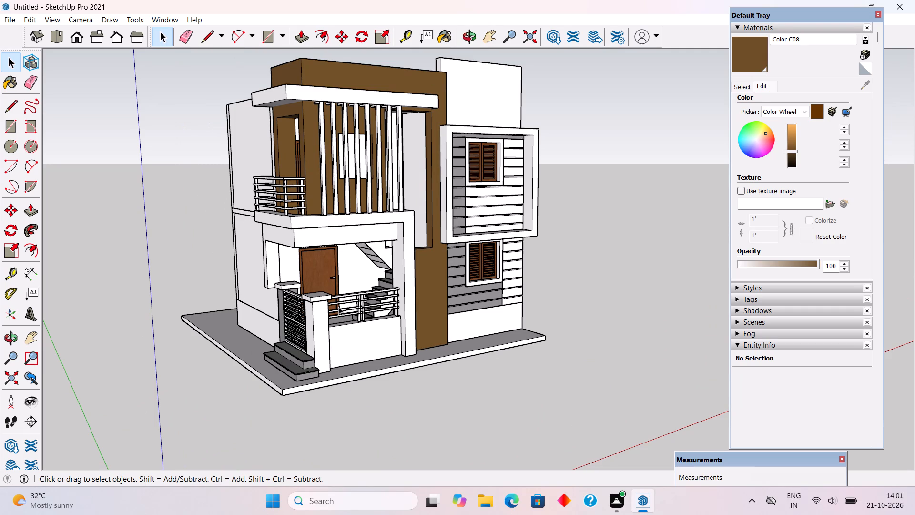
{"action": "middle_click_drag", "start_coordinate": [341, 309], "coordinate": [357, 316]}
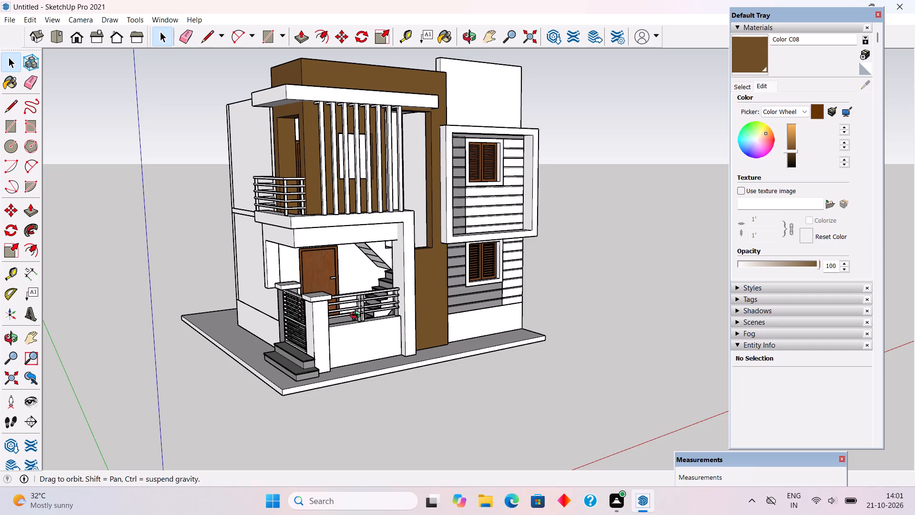
{"action": "middle_click_drag", "start_coordinate": [357, 316], "coordinate": [525, 319]}
{"action": "middle_click_drag", "start_coordinate": [395, 244], "coordinate": [492, 234]}
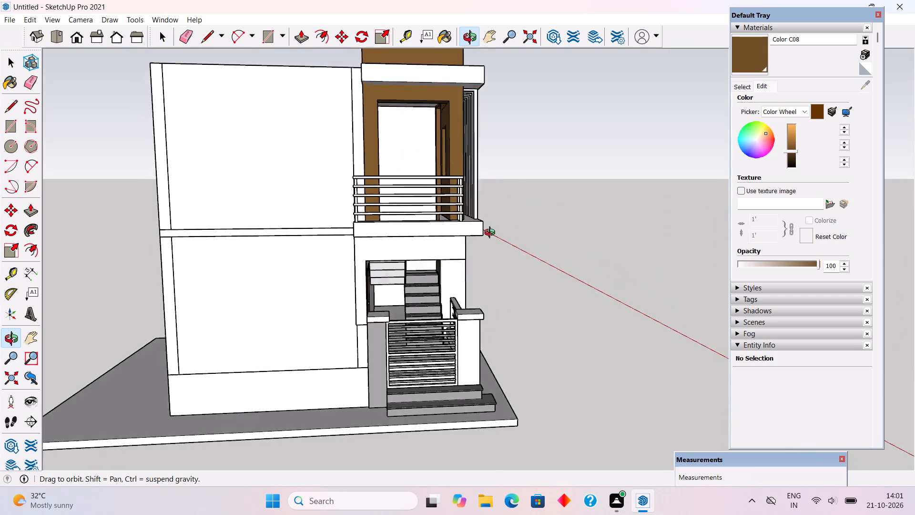
{"action": "middle_click_drag", "start_coordinate": [492, 234], "coordinate": [436, 297]}
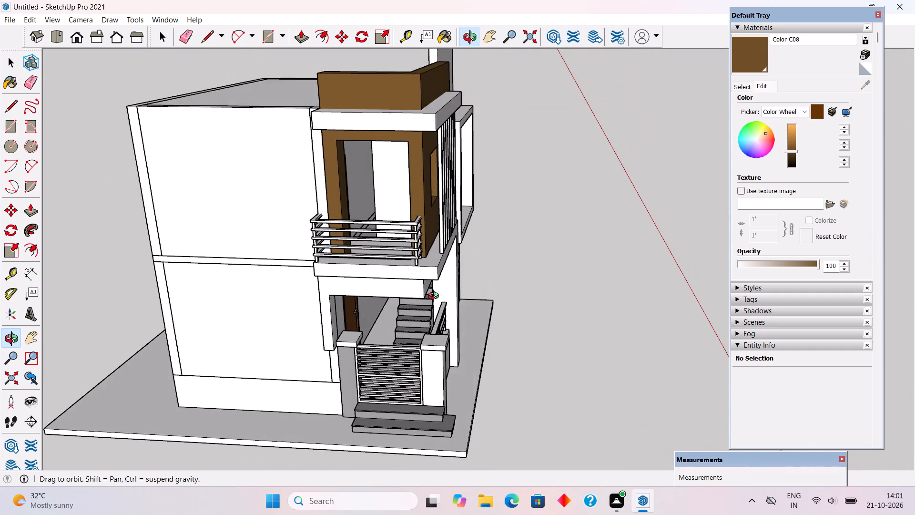
{"action": "middle_click_drag", "start_coordinate": [436, 297], "coordinate": [656, 321]}
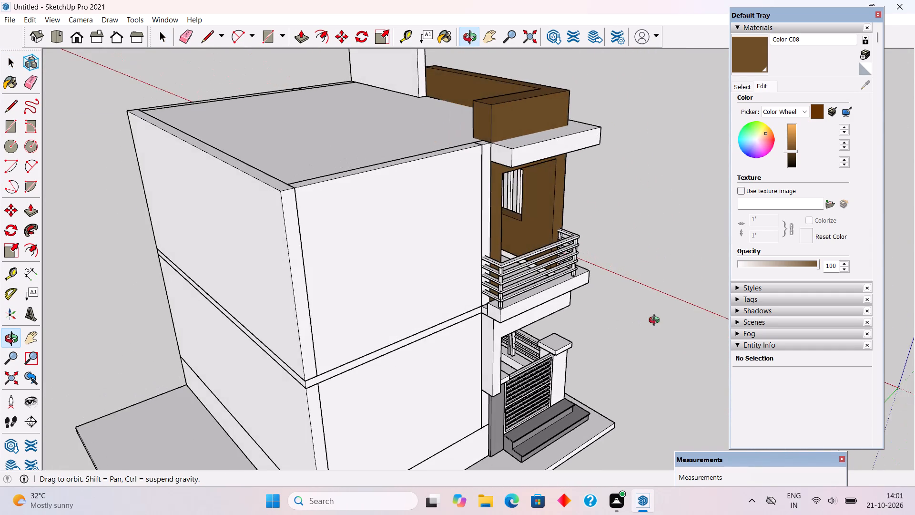
{"action": "middle_click_drag", "start_coordinate": [656, 321], "coordinate": [251, 330]}
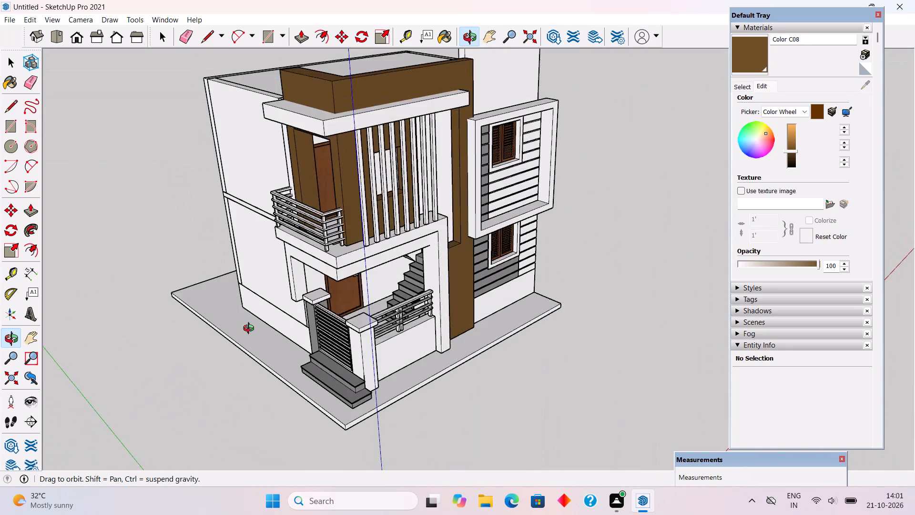
{"action": "middle_click_drag", "start_coordinate": [251, 330], "coordinate": [249, 319]}
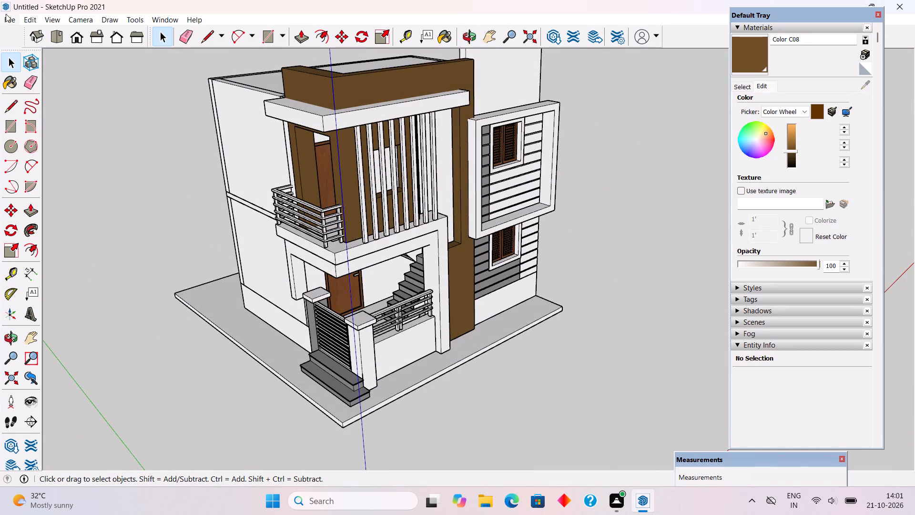
Save the model in the Downloads folder as elevation 21.
{"action": "left_click", "coordinate": [8, 14]}
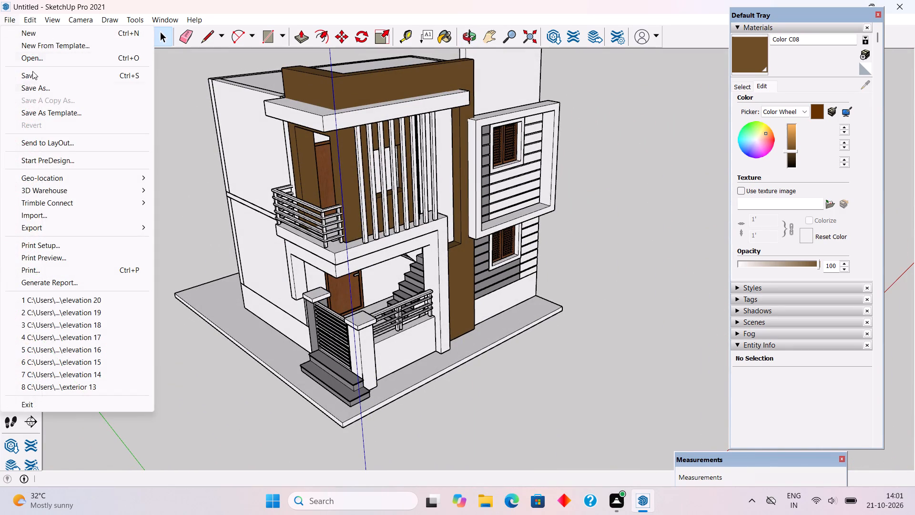
{"action": "left_click", "coordinate": [36, 84]}
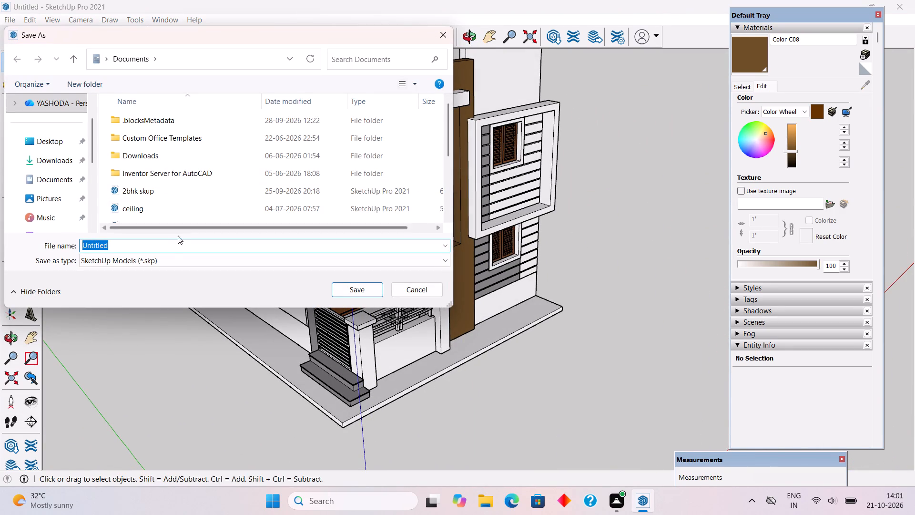
{"action": "left_click", "coordinate": [63, 165]}
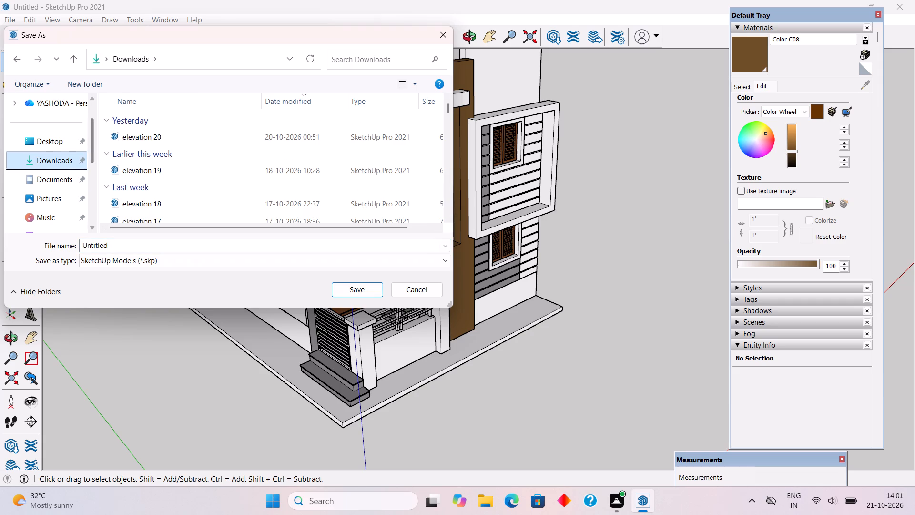
{"action": "left_click", "coordinate": [107, 247]}
{"action": "key", "text": "BackSpace"}
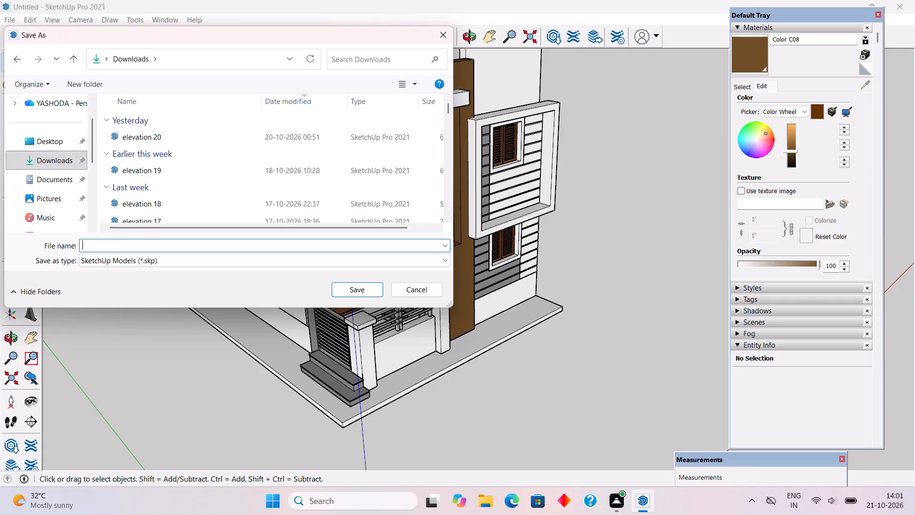
{"action": "type", "text": "elevation"}
{"action": "key", "text": "space"}
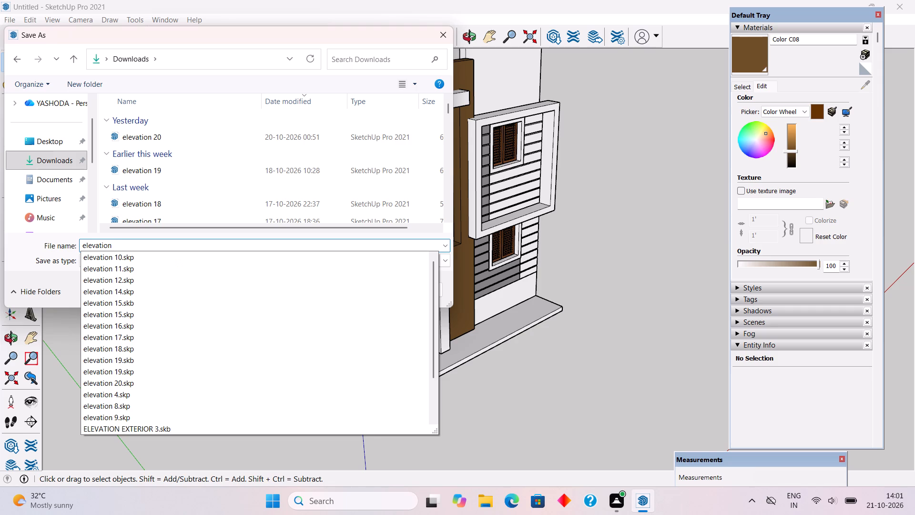
{"action": "type", "text": "21"}
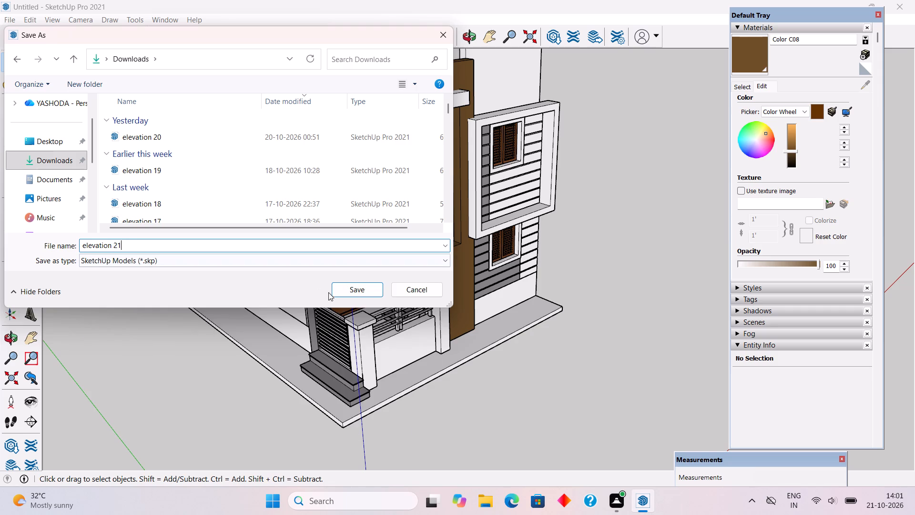
{"action": "left_click", "coordinate": [356, 288]}
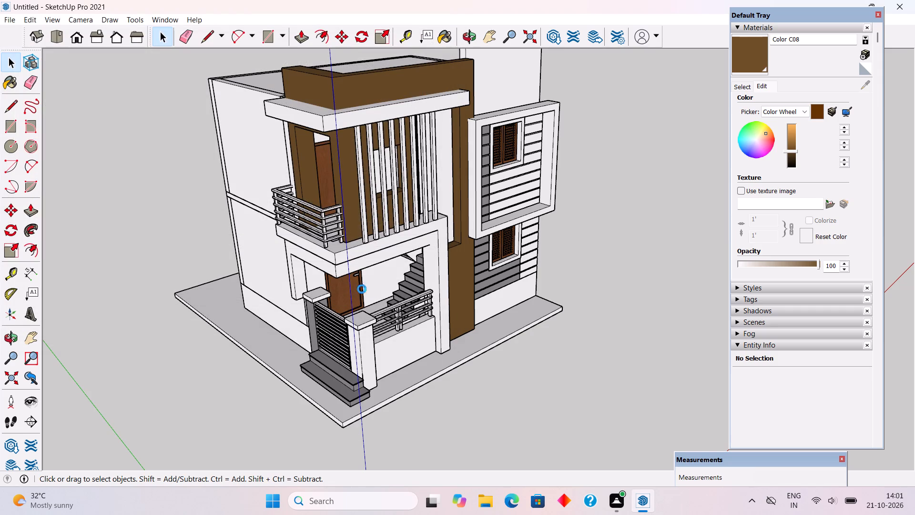